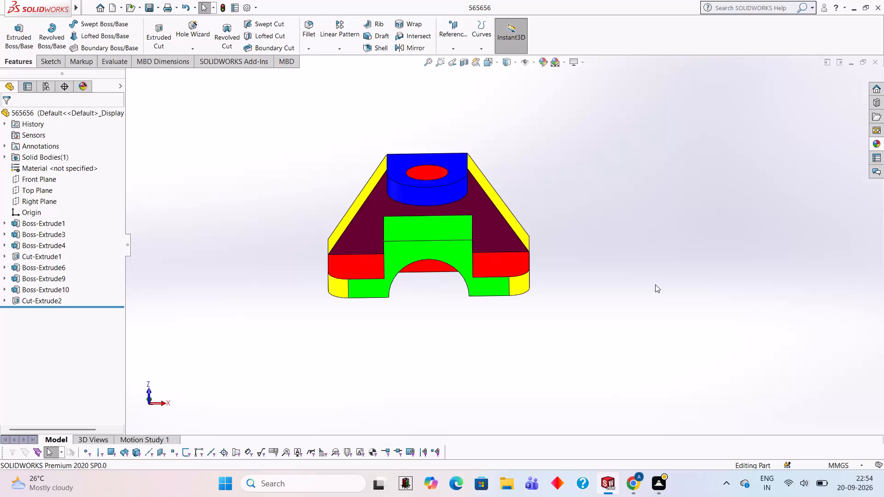
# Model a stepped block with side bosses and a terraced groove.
# Close the open part and create a new part document.
pyautogui.click(870, 61)
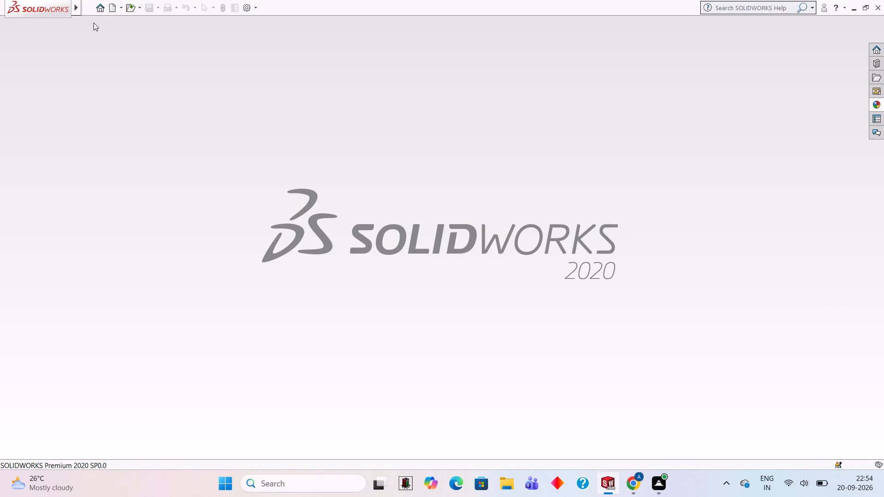
pyautogui.click(112, 12)
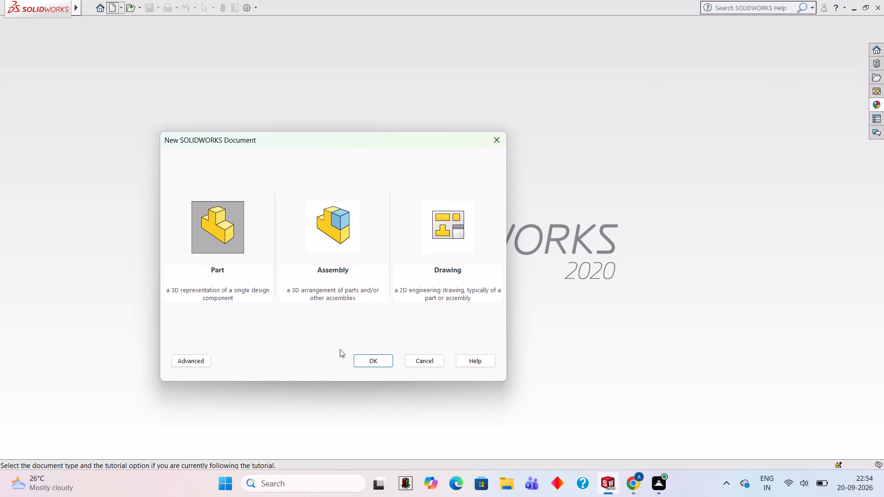
pyautogui.click(365, 367)
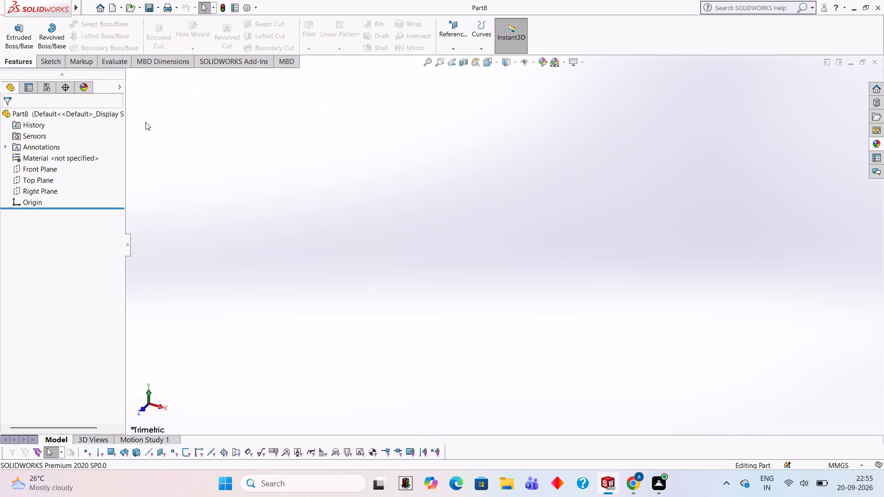
# Start a new sketch on the Front Plane.
pyautogui.click(59, 64)
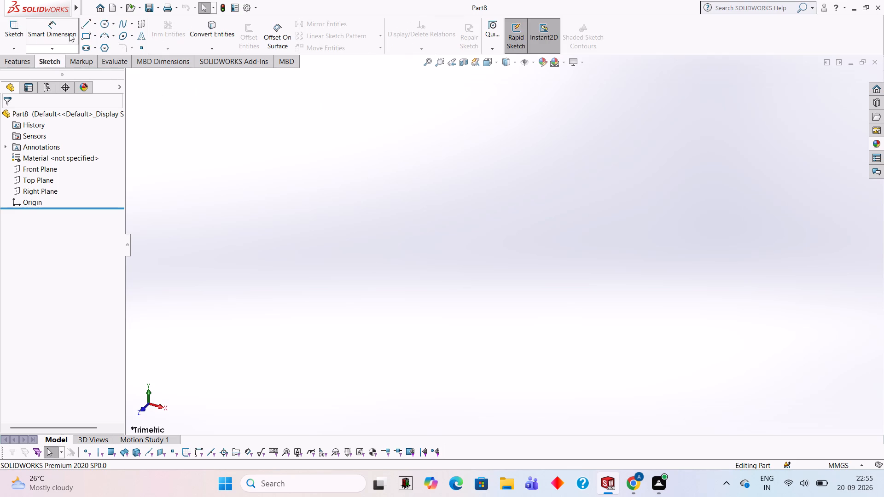
pyautogui.click(87, 28)
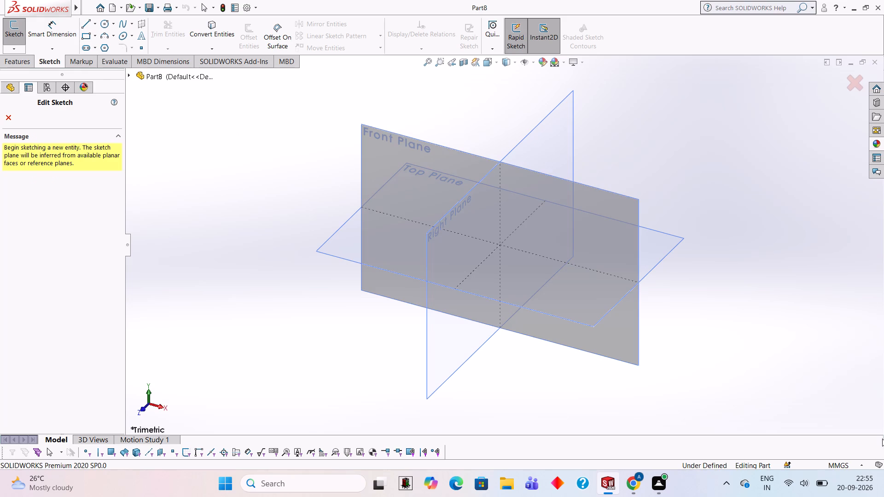
pyautogui.press('Escape')
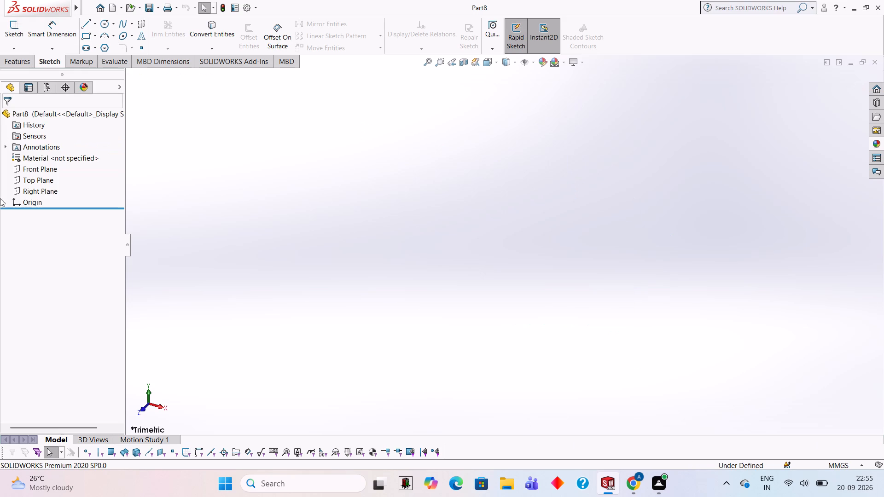
pyautogui.click(37, 165)
pyautogui.click(40, 147)
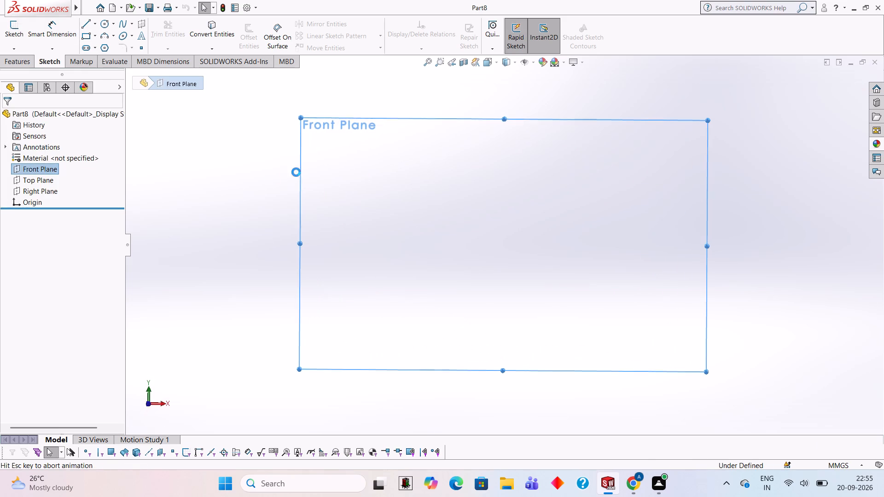
pyautogui.click(317, 183)
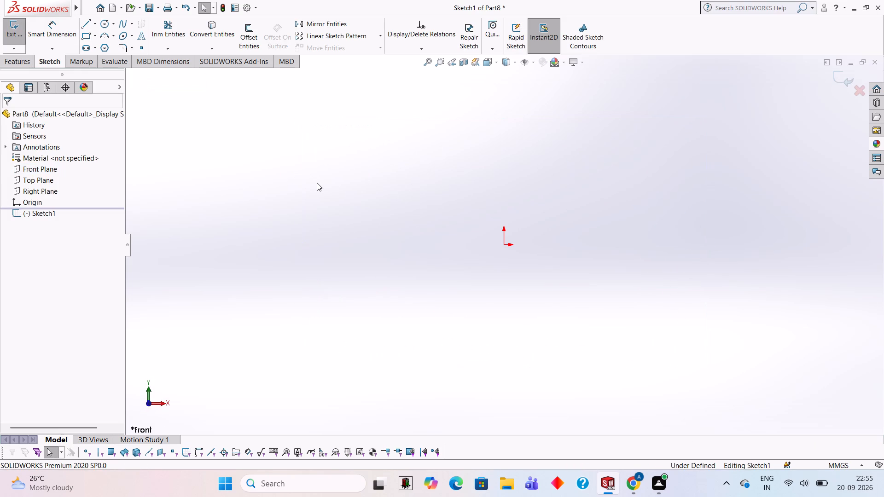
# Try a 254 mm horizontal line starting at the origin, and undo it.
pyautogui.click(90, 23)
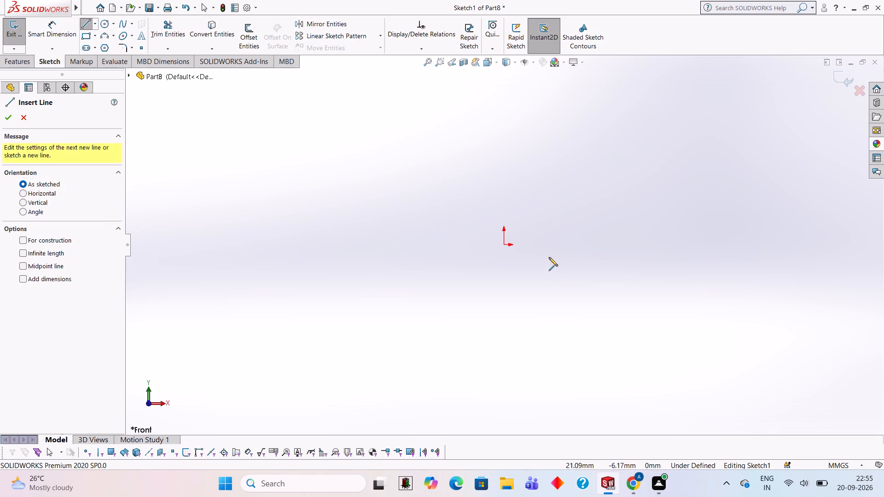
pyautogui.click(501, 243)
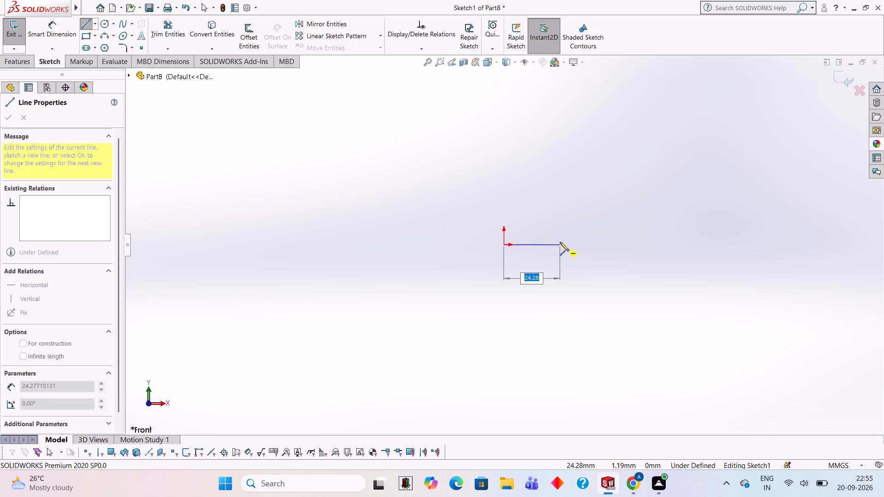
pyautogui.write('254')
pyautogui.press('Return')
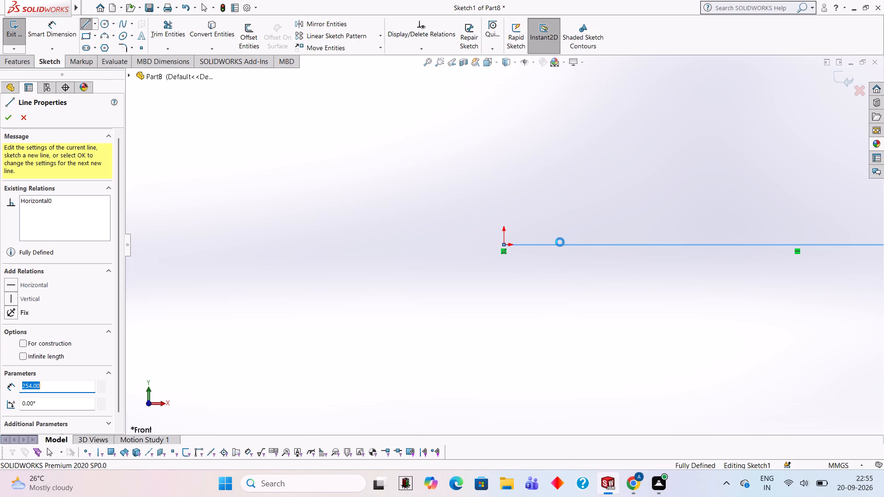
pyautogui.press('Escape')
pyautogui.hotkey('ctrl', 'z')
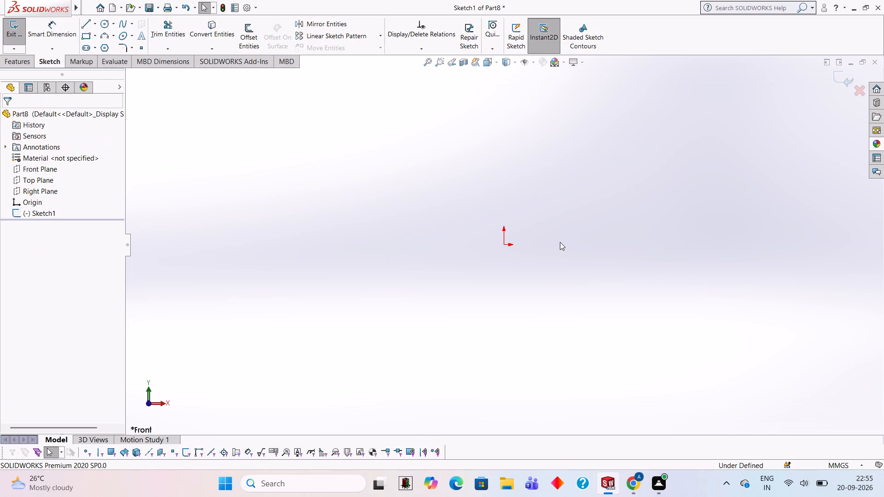
# Sketch a 540 mm horizontal base line from the origin and an 800 mm vertical line up from its far end.
pyautogui.click(84, 20)
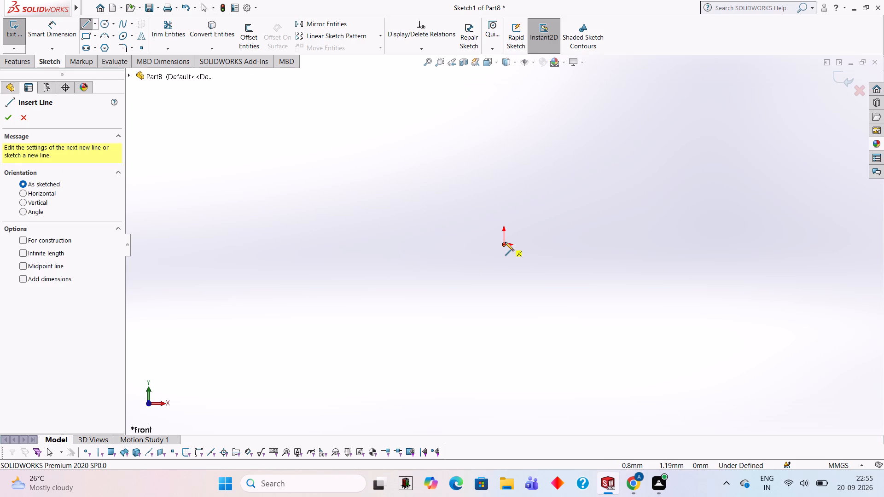
pyautogui.click(503, 242)
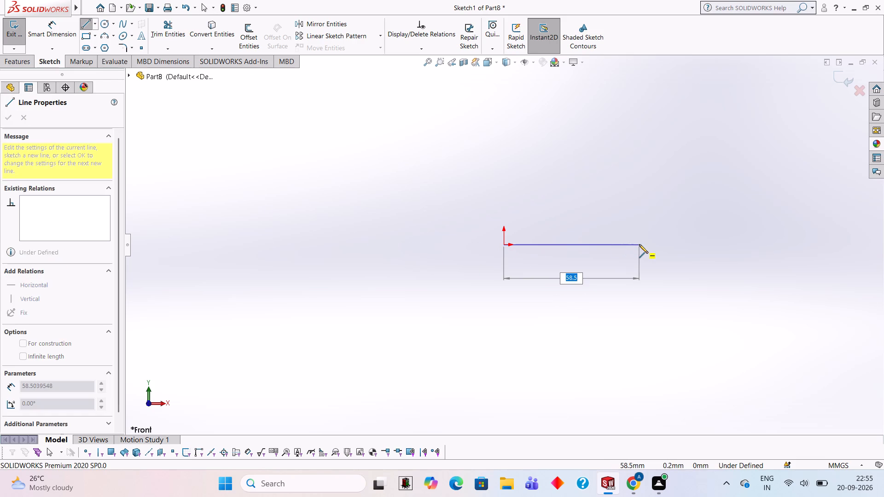
pyautogui.write('540')
pyautogui.press('Return')
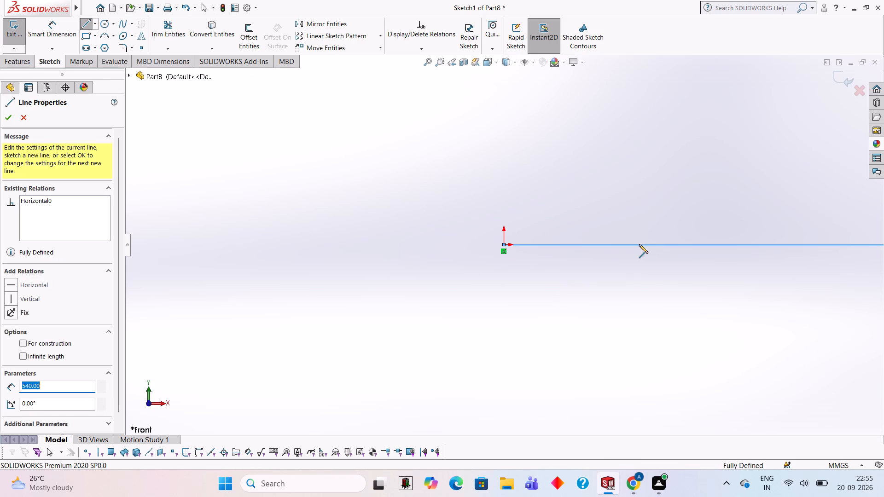
pyautogui.scroll(12, 639, 244)
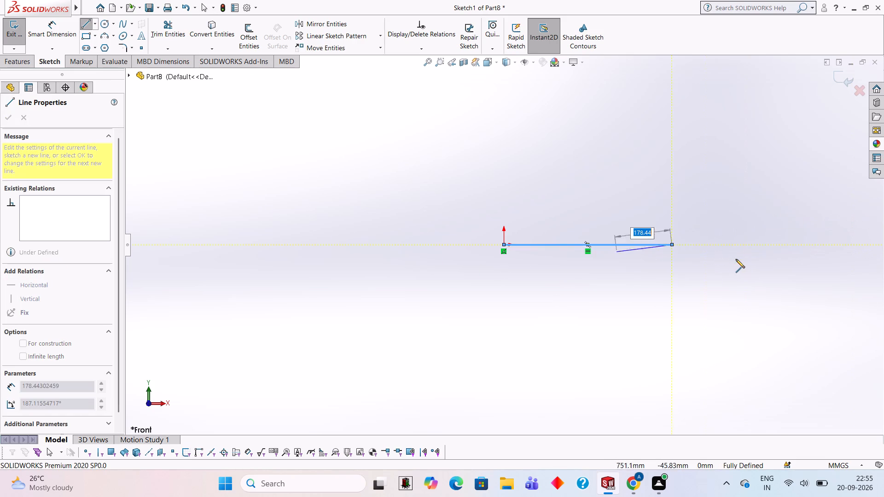
pyautogui.scroll(-3, 673, 256)
pyautogui.scroll(2, 676, 247)
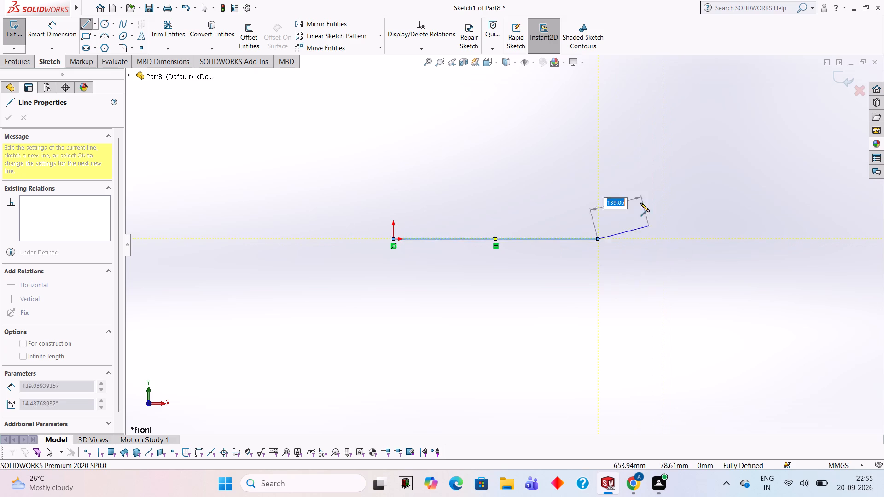
pyautogui.scroll(-3, 503, 128)
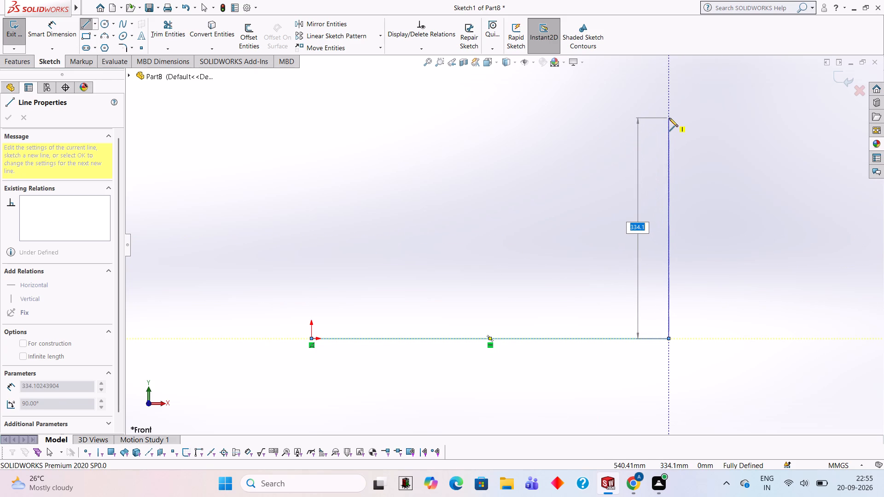
pyautogui.write('800')
pyautogui.press('Return')
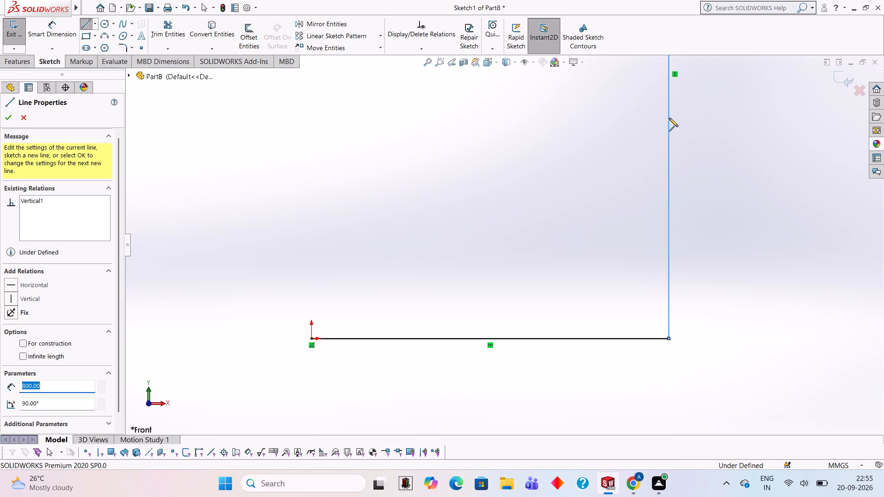
# Complete the L-shaped profile with a 300 mm top line, a 600 mm line down, a 240 mm horizontal ledge and a vertical closing line to the origin.
pyautogui.scroll(4, 690, 147)
pyautogui.scroll(3, 635, 175)
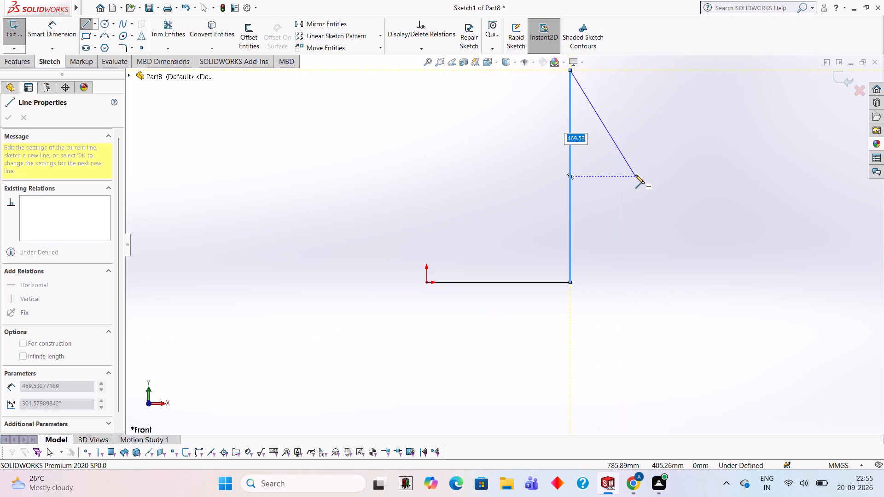
pyautogui.scroll(-2, 530, 159)
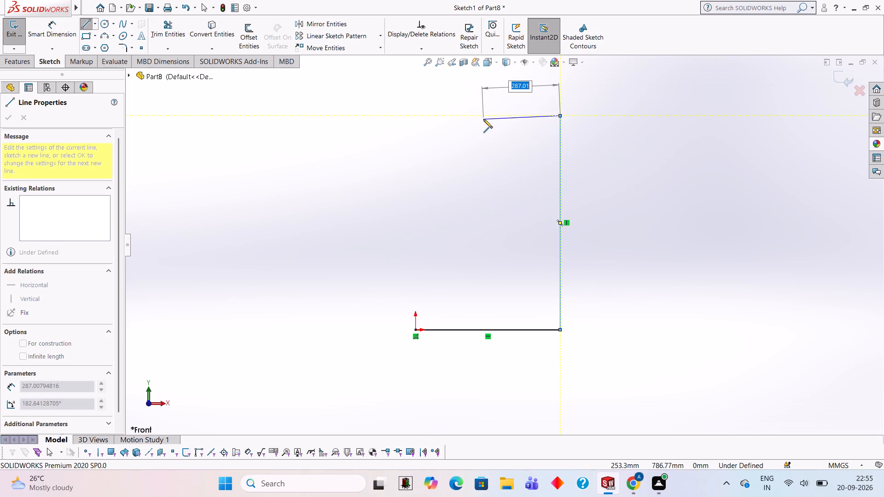
pyautogui.write('300')
pyautogui.press('Return')
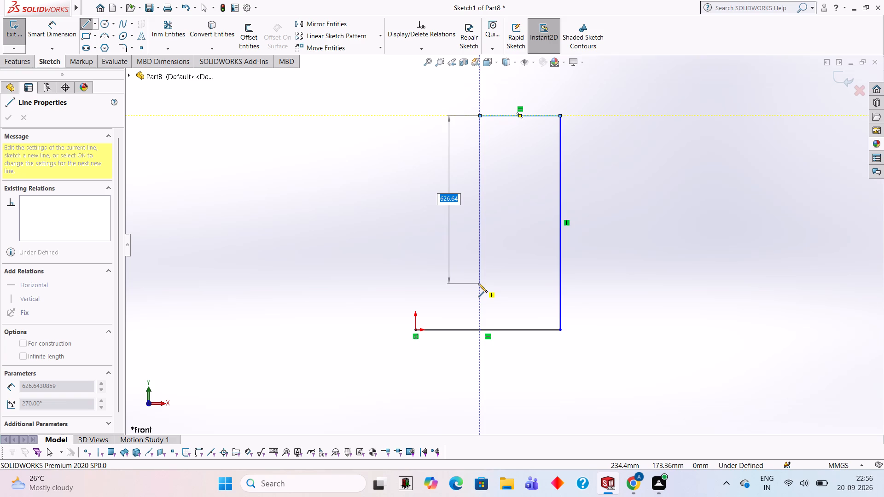
pyautogui.write('600')
pyautogui.press('Return')
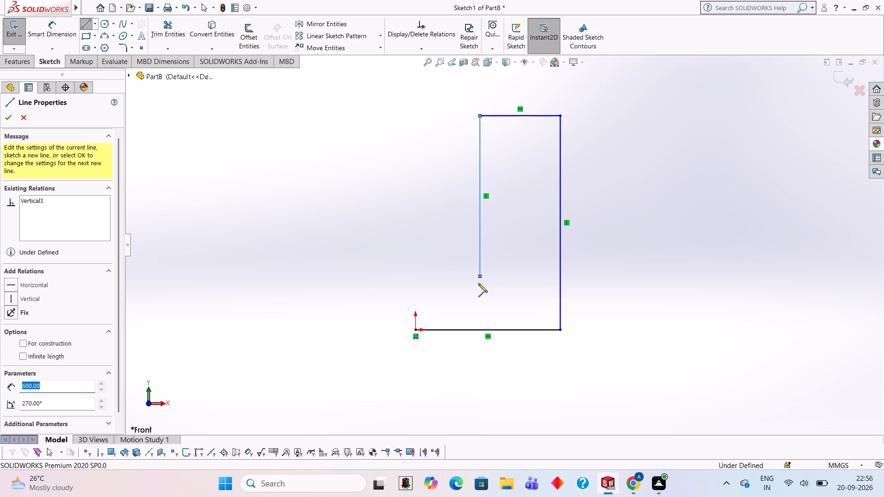
pyautogui.click(414, 275)
pyautogui.click(414, 329)
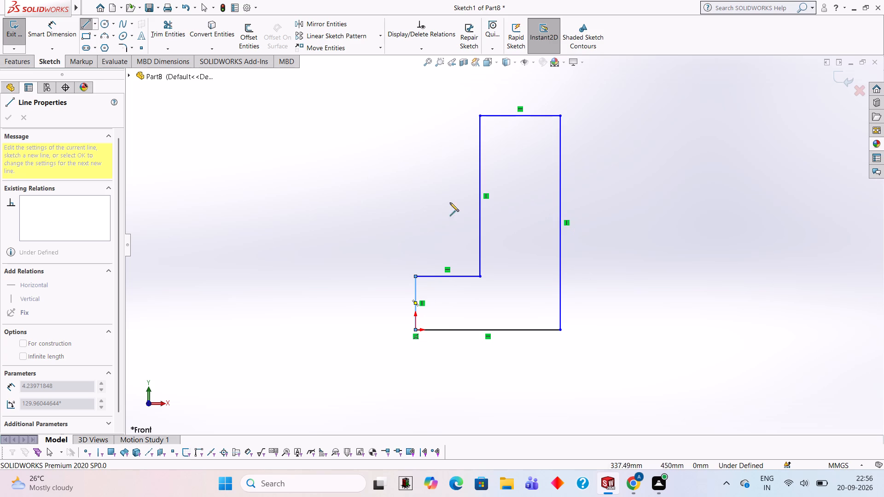
# Extrude the closed L-shaped profile as a blind boss to a depth of 1000 mm.
pyautogui.click(22, 61)
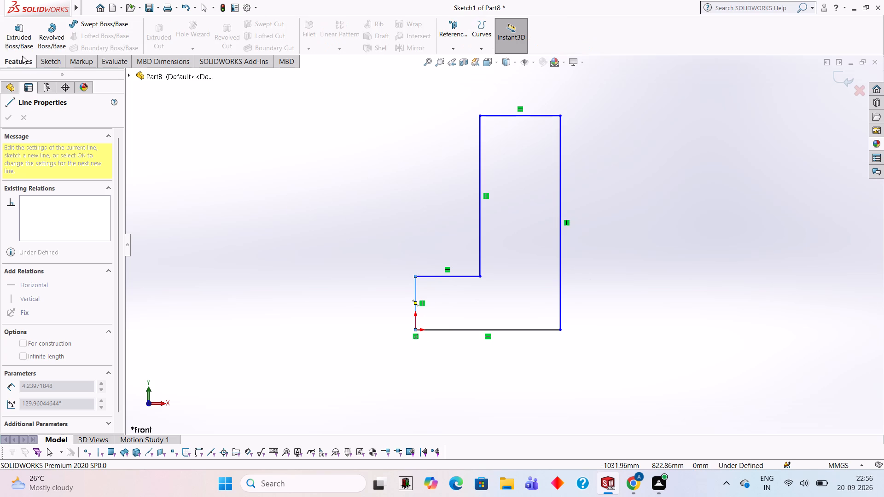
pyautogui.click(23, 48)
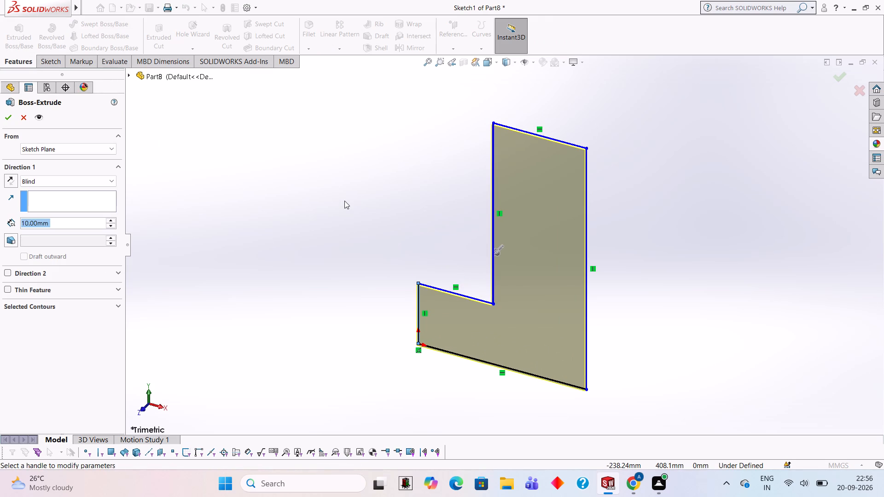
pyautogui.scroll(-1, 352, 267)
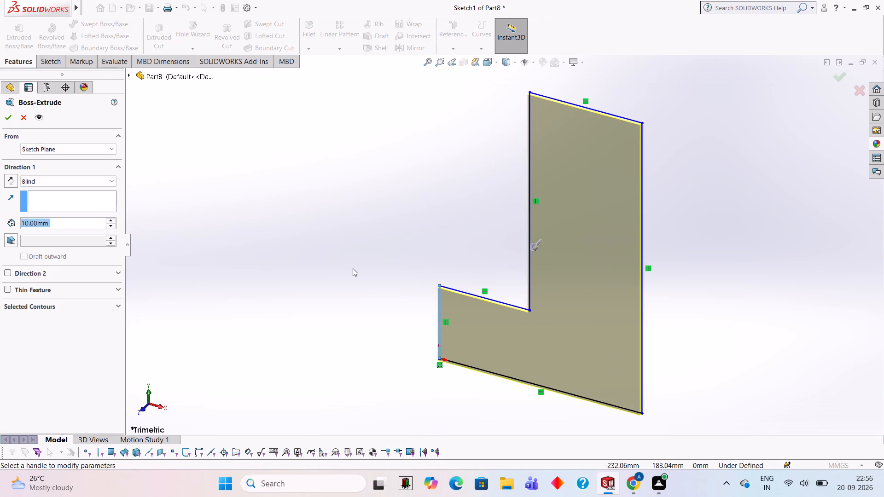
pyautogui.scroll(1, 353, 268)
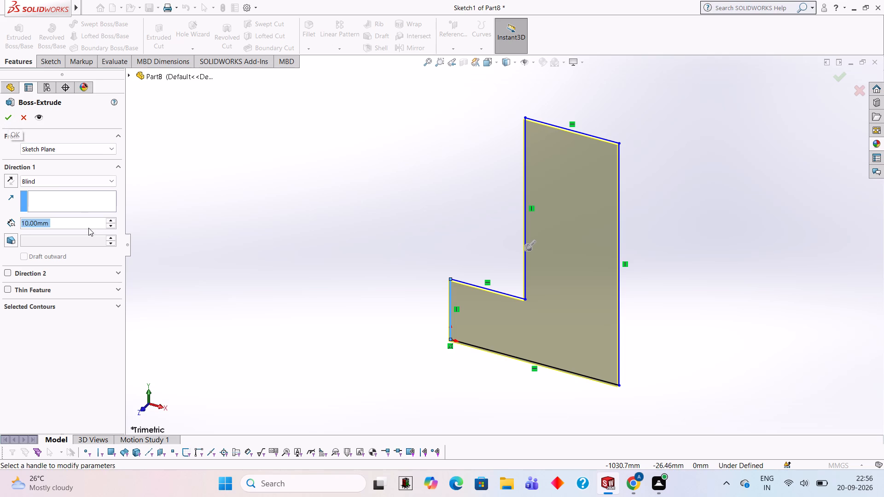
pyautogui.write('10000')
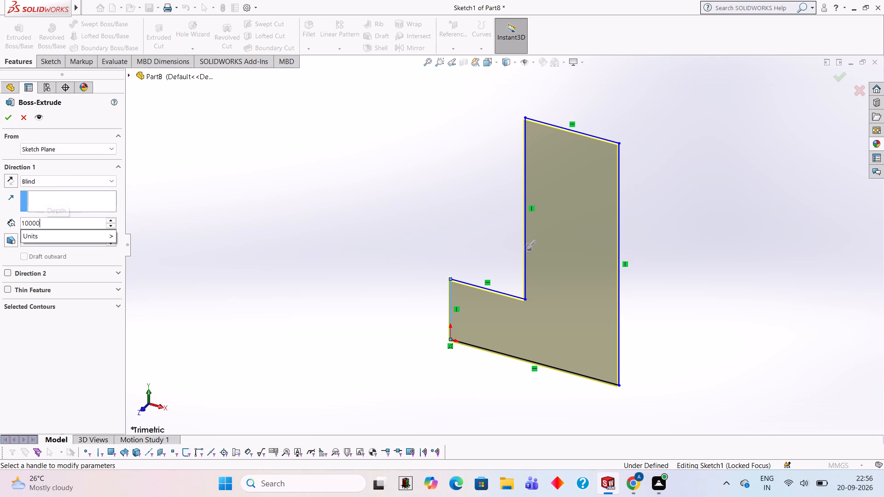
pyautogui.press('BackSpace')
pyautogui.press('Return')
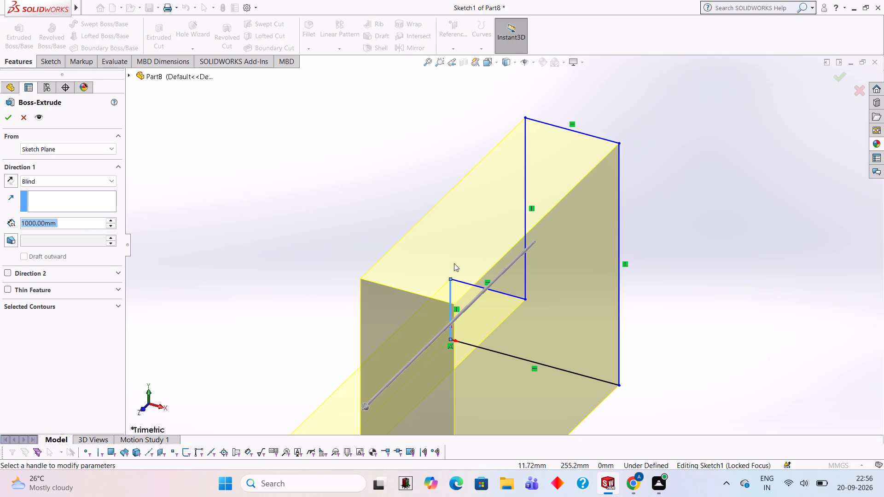
pyautogui.scroll(3, 457, 252)
pyautogui.click(395, 243)
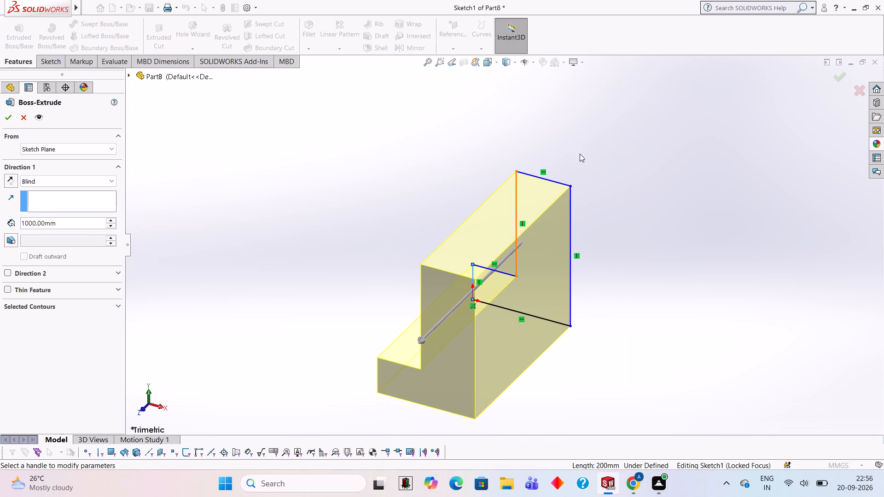
pyautogui.click(580, 154)
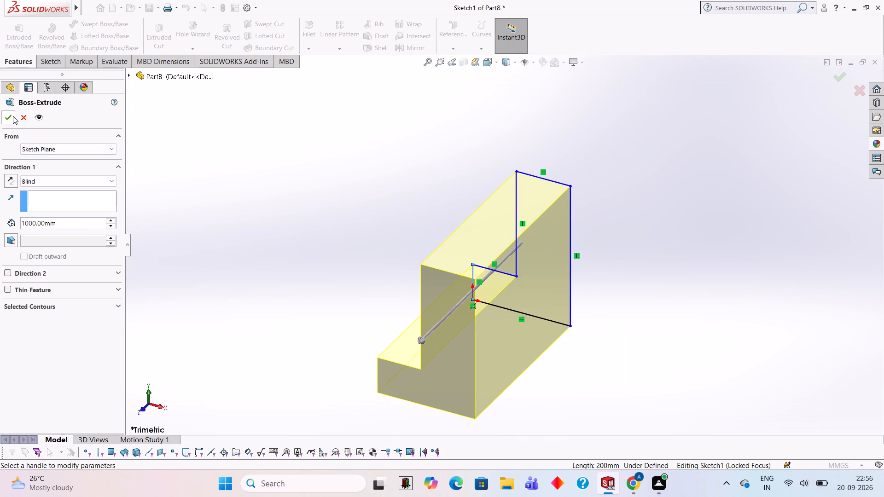
pyautogui.click(13, 116)
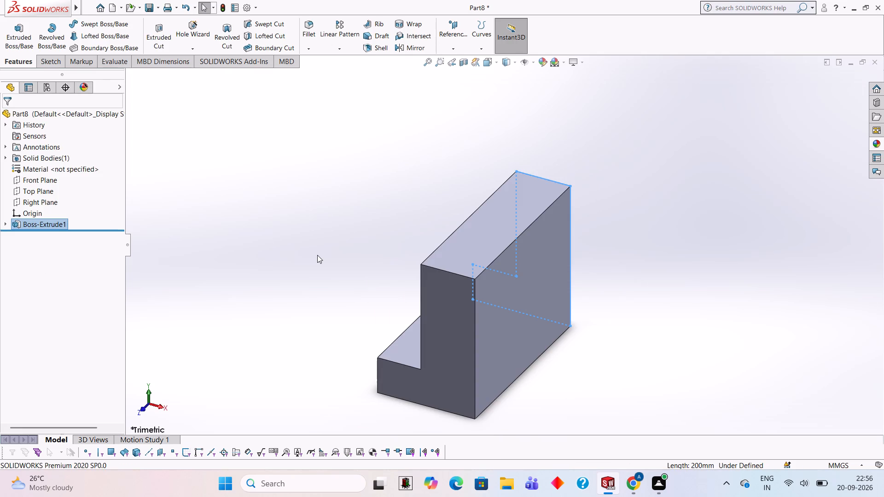
pyautogui.moveTo(400, 212); pyautogui.dragTo(452, 205, button='middle')
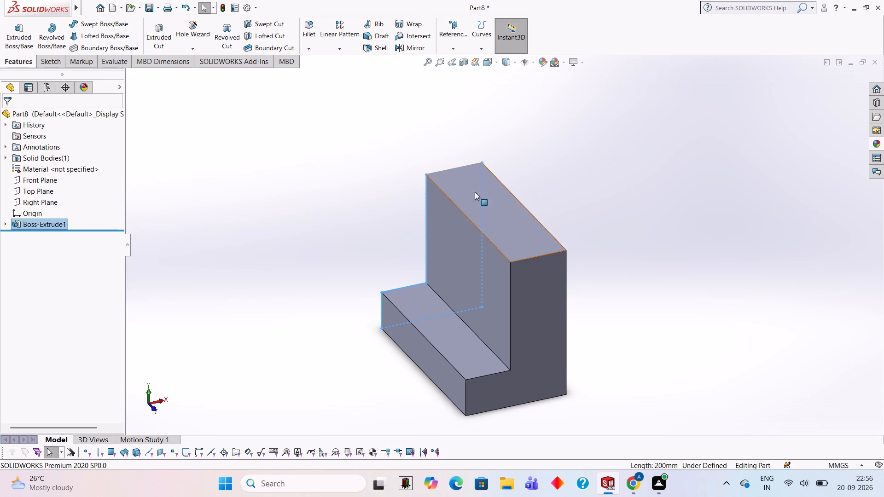
# On the L-shaped end face at the Front Plane, sketch a closed rectangle 150 mm wide and 600 mm high in the notch above the ledge.
pyautogui.click(736, 178)
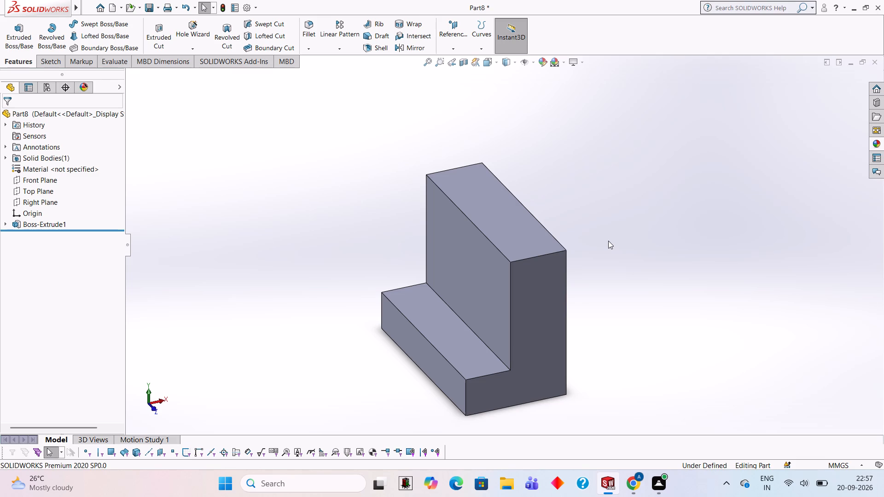
pyautogui.moveTo(570, 202); pyautogui.dragTo(667, 225, button='middle')
pyautogui.moveTo(457, 282); pyautogui.dragTo(440, 225, button='middle')
pyautogui.scroll(1, 436, 232)
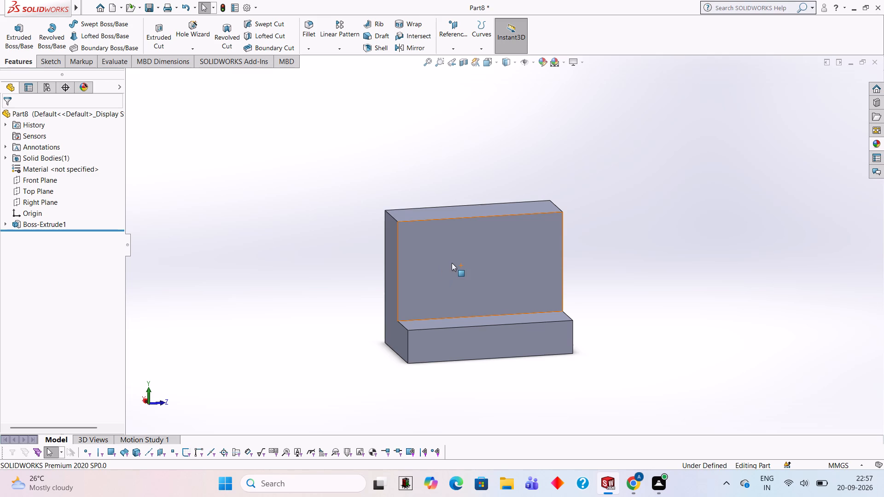
pyautogui.moveTo(564, 166); pyautogui.dragTo(647, 191, button='middle')
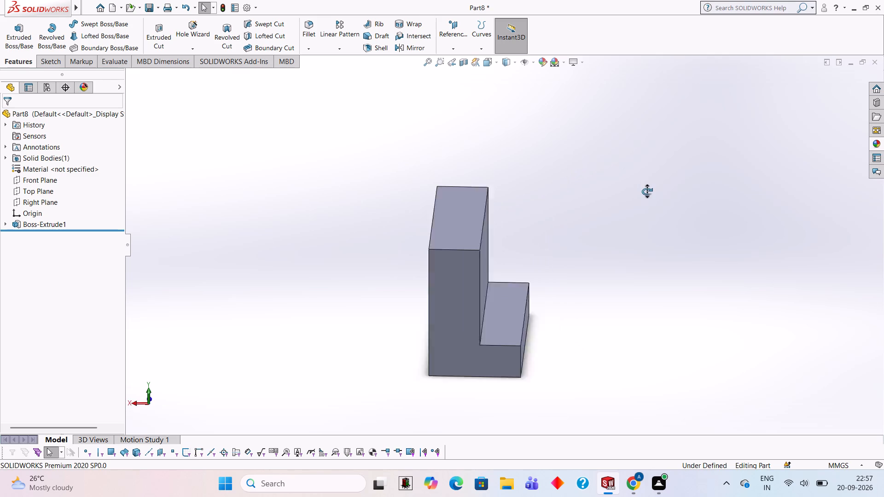
pyautogui.moveTo(647, 191); pyautogui.dragTo(650, 193, button='middle')
pyautogui.click(485, 302)
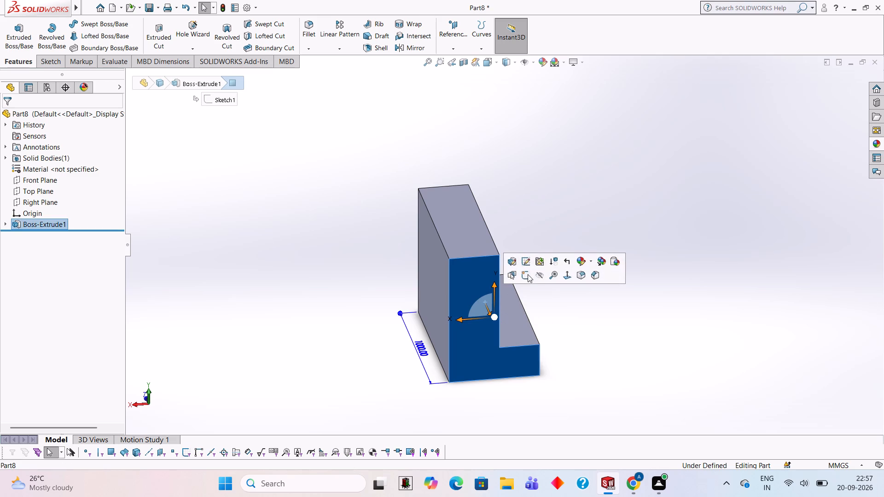
pyautogui.click(529, 272)
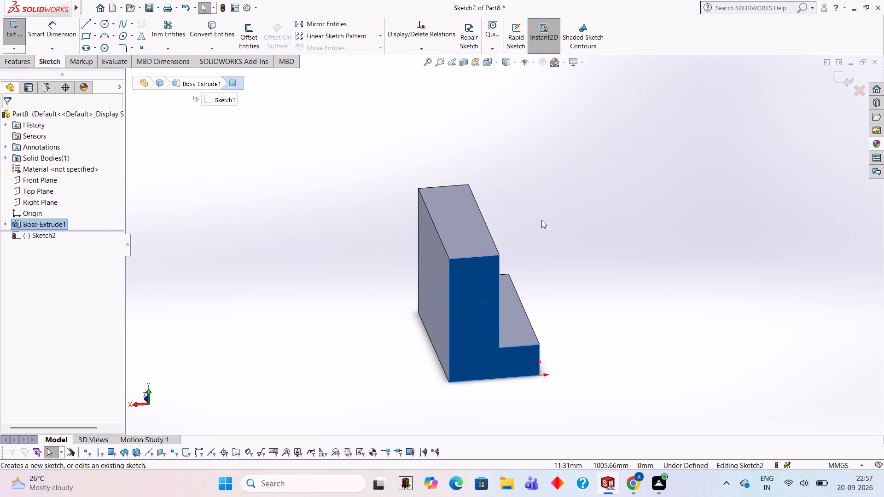
pyautogui.hotkey('ctrl', '8')
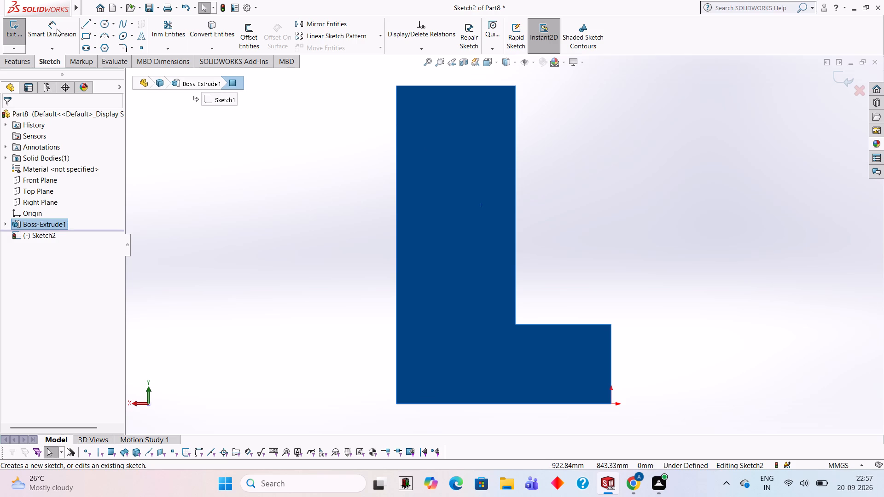
pyautogui.click(83, 22)
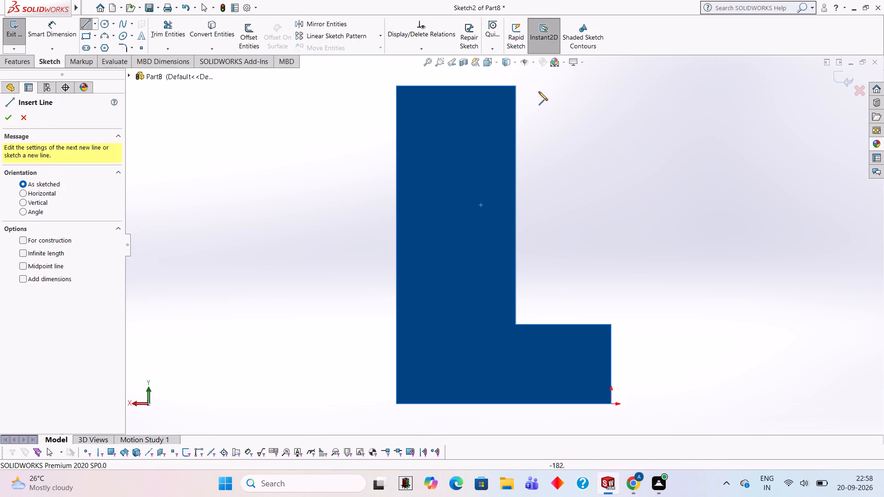
pyautogui.click(515, 85)
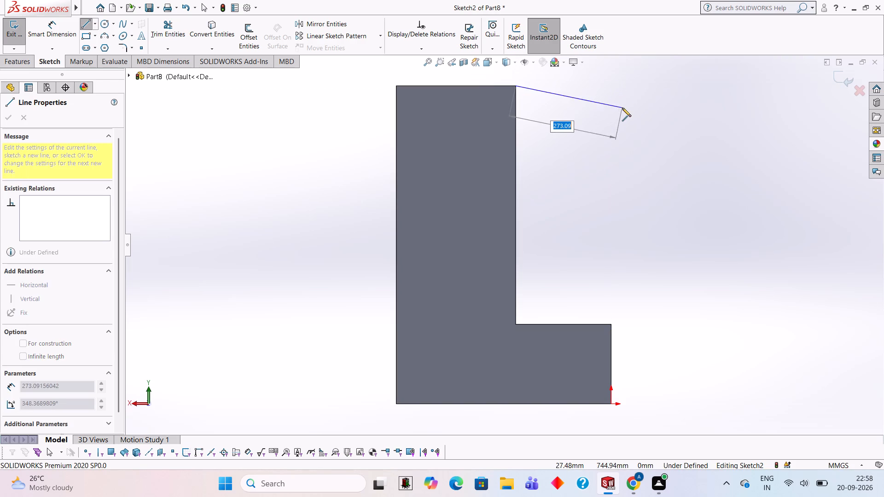
pyautogui.write('150')
pyautogui.press('Return')
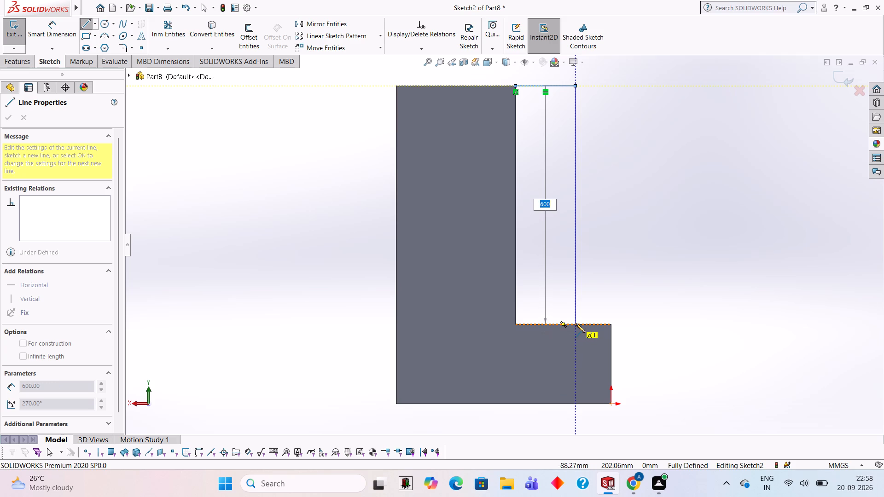
pyautogui.click(575, 323)
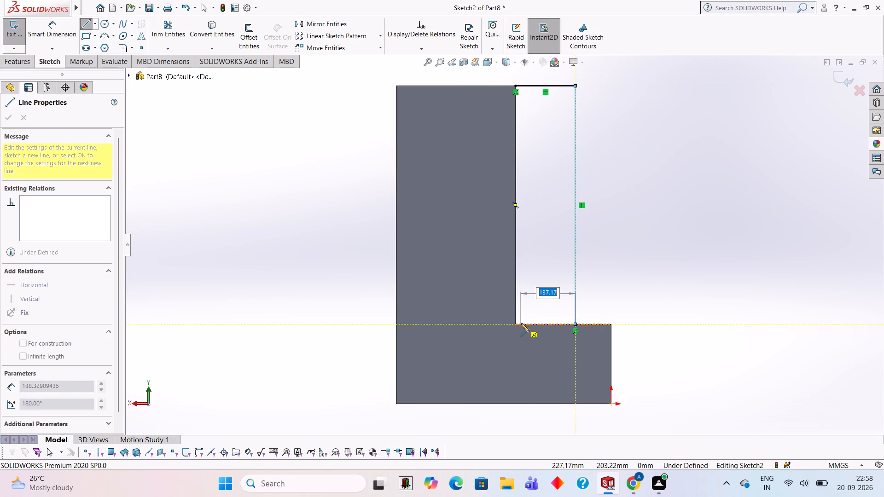
pyautogui.click(517, 323)
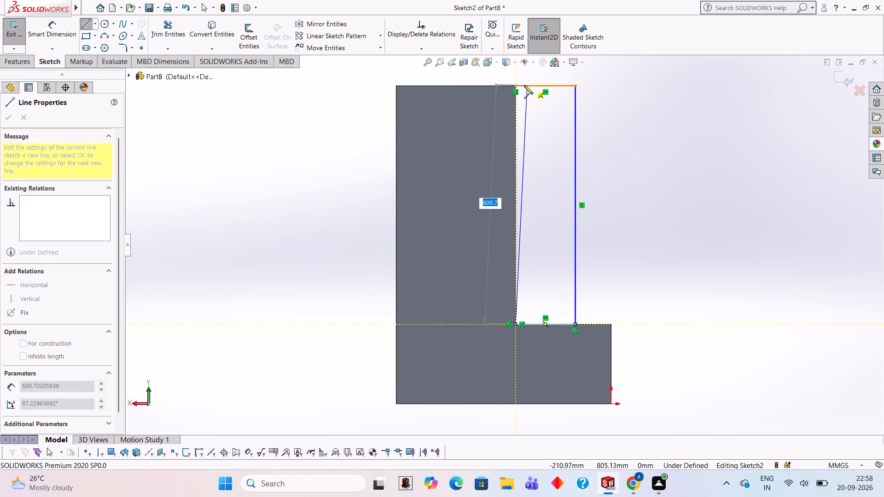
pyautogui.click(513, 87)
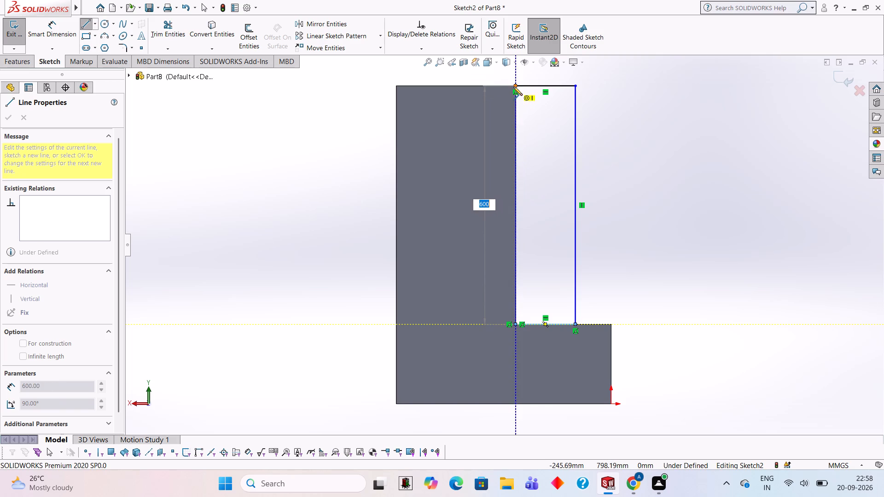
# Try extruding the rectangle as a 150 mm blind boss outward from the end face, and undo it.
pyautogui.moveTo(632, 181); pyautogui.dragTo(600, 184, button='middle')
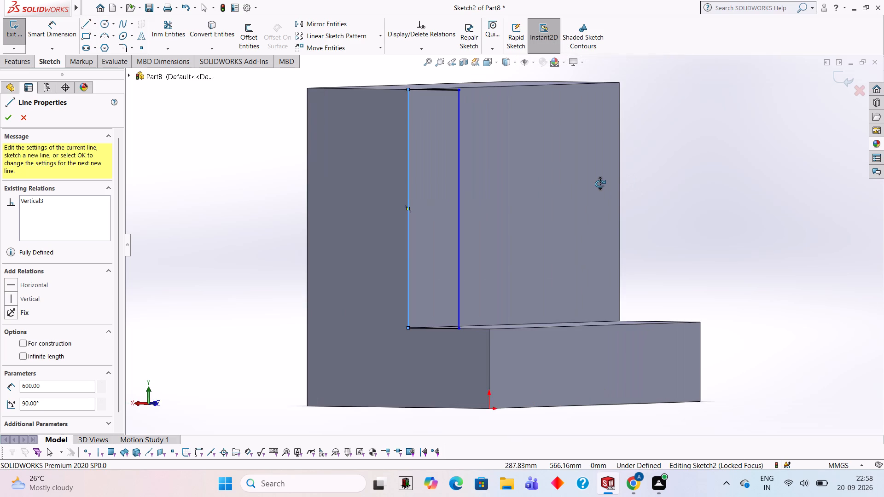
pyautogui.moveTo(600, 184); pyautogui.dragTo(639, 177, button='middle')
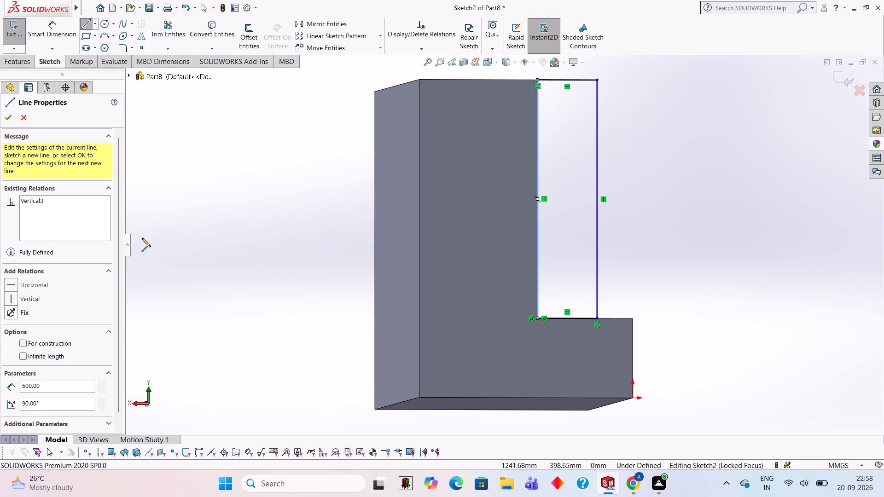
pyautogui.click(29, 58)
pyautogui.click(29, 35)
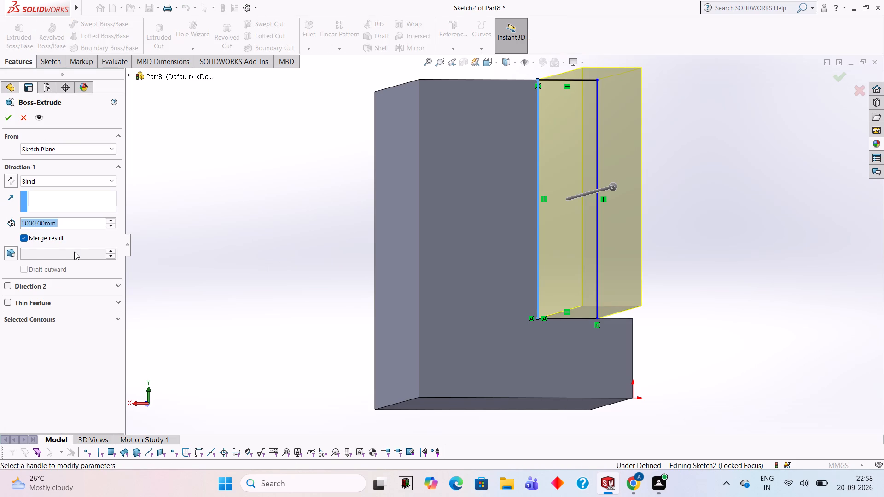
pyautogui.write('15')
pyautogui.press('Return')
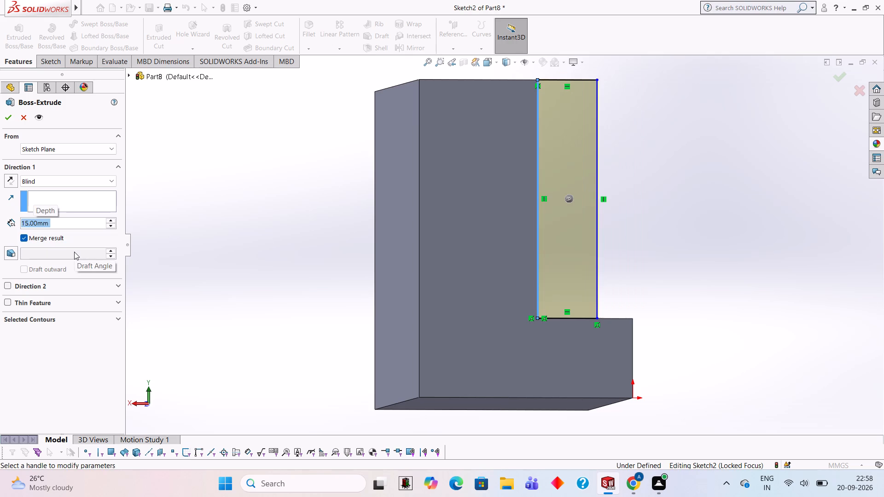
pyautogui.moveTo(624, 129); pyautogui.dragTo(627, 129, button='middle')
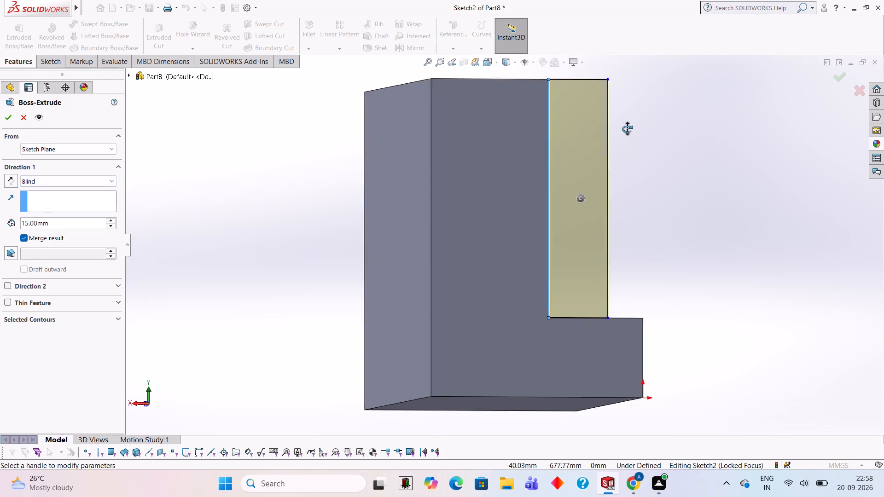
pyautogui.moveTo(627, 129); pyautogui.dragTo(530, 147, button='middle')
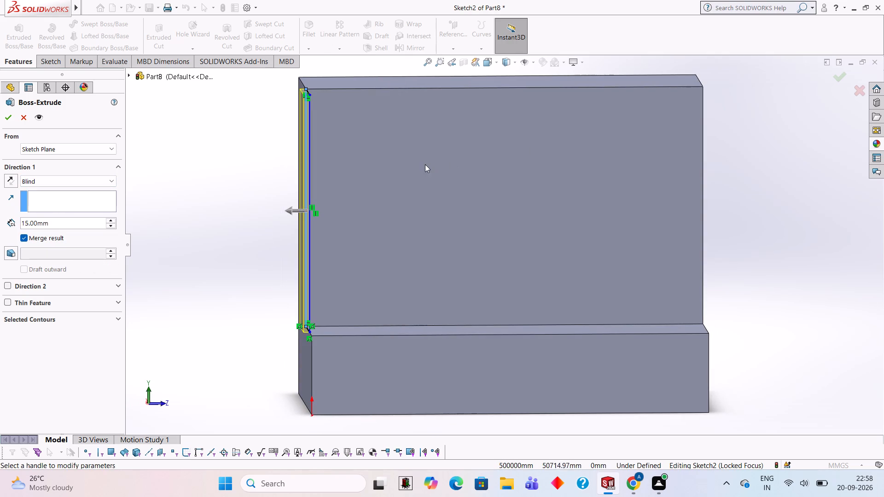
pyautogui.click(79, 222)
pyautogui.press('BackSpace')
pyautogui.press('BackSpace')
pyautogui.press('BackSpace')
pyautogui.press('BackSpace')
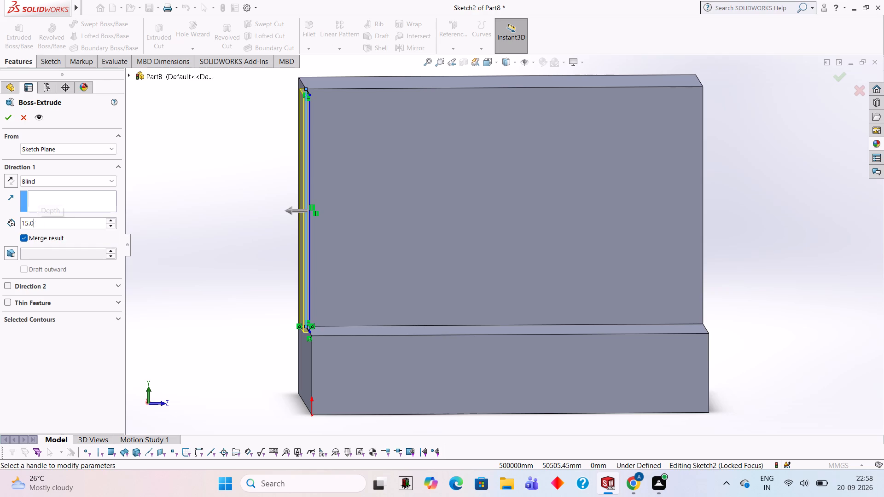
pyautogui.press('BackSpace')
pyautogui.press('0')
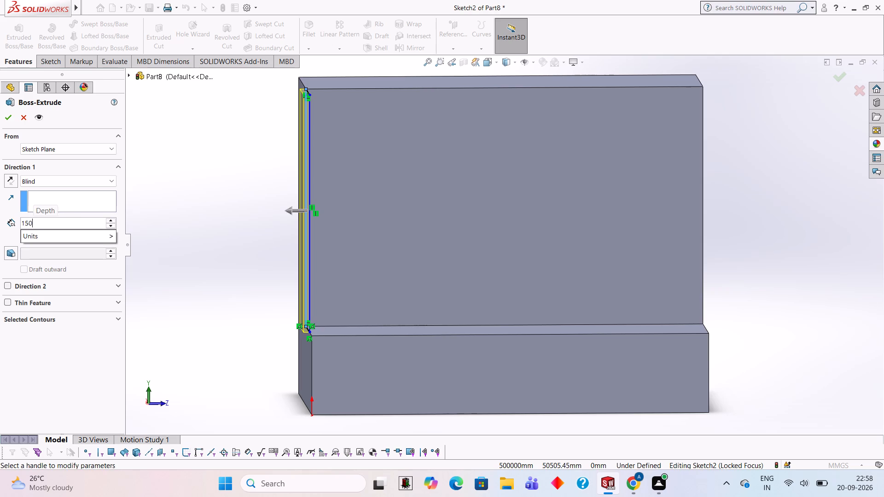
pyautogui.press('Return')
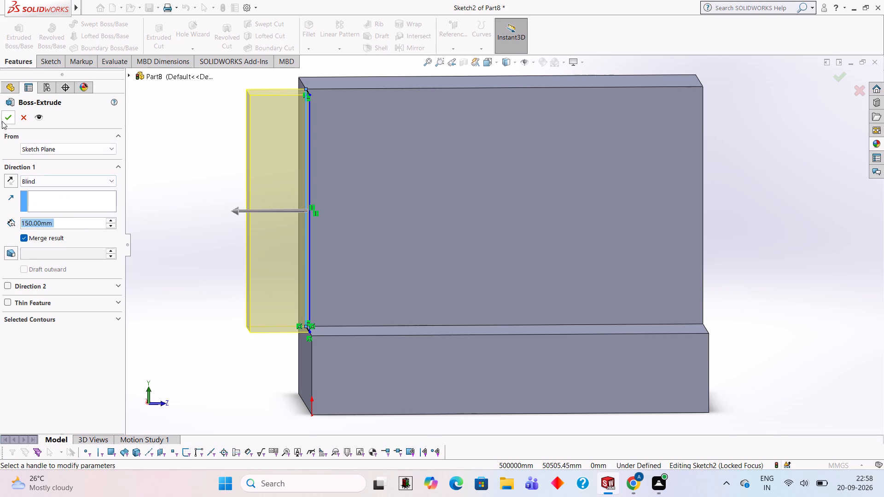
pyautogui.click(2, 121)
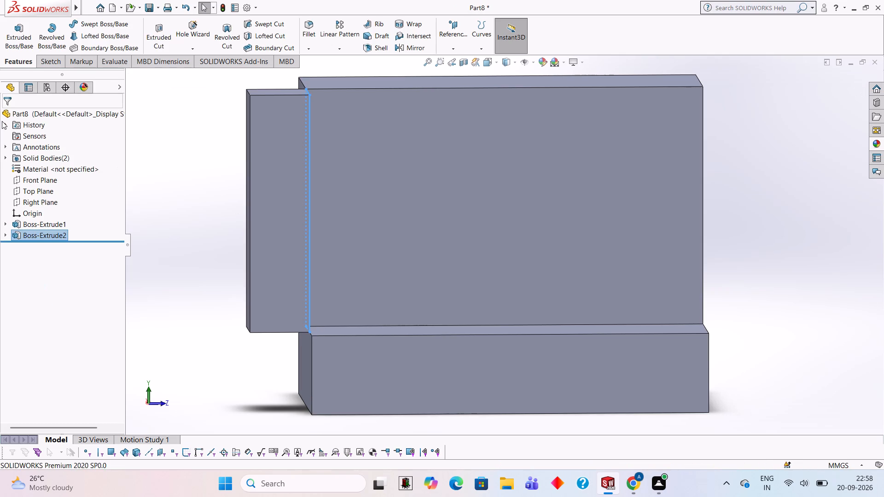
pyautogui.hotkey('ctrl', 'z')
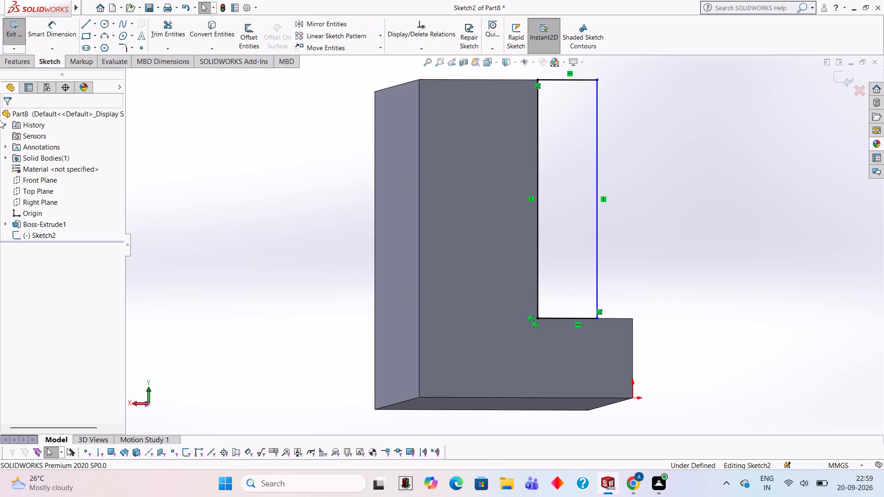
# Extrude the rectangle as a 150 mm blind boss in the reversed direction, along the ledge into the part.
pyautogui.click(23, 65)
pyautogui.click(23, 43)
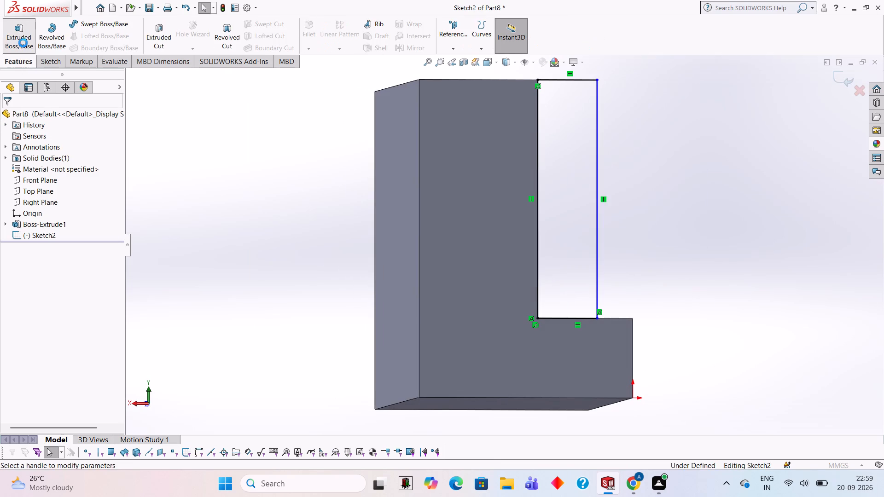
pyautogui.click(12, 180)
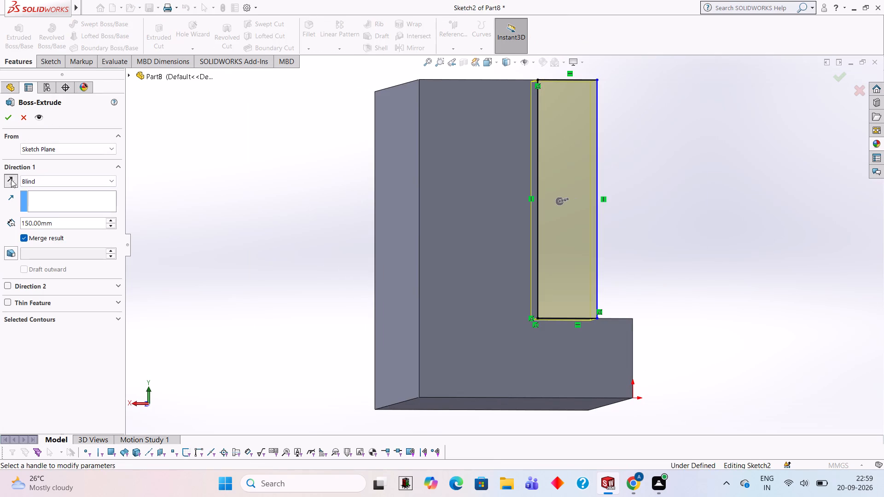
pyautogui.click(8, 120)
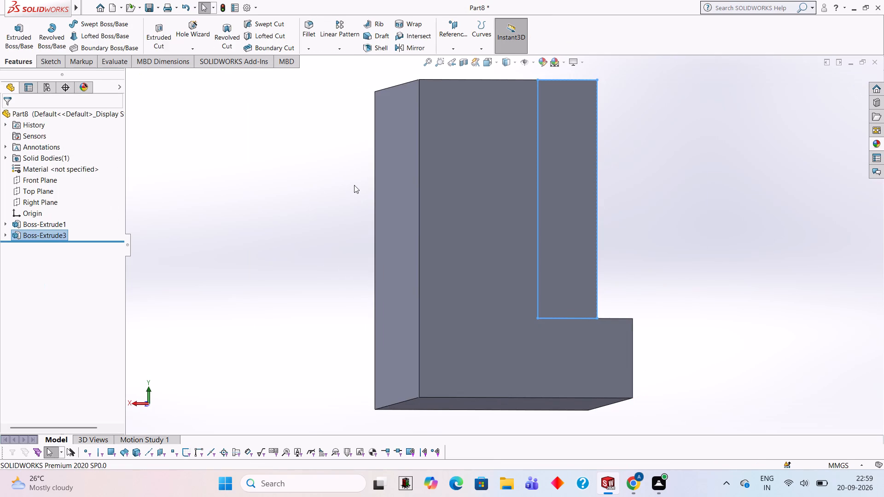
# On the L-shaped end face opposite the first block, sketch a closed rectangle 150 mm wide in the notch, from the ledge to the top edge.
pyautogui.scroll(1, 652, 138)
pyautogui.moveTo(652, 138); pyautogui.dragTo(545, 161, button='middle')
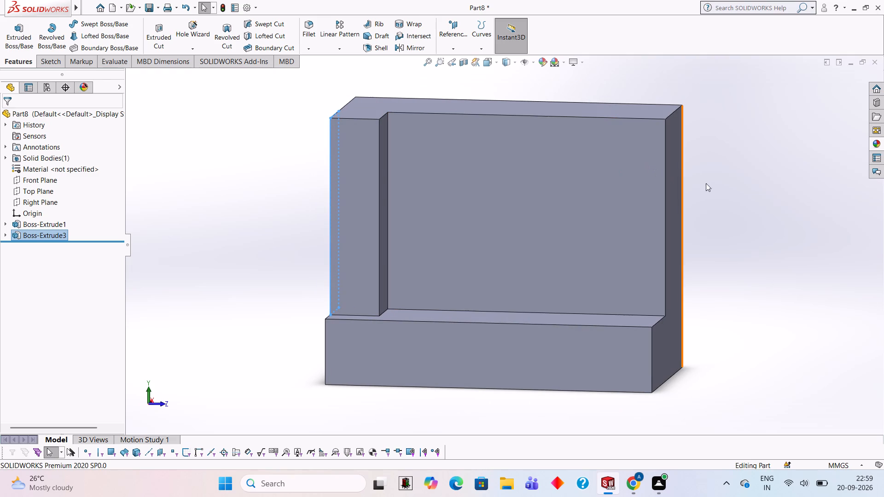
pyautogui.click(752, 196)
pyautogui.moveTo(784, 193); pyautogui.dragTo(721, 202, button='middle')
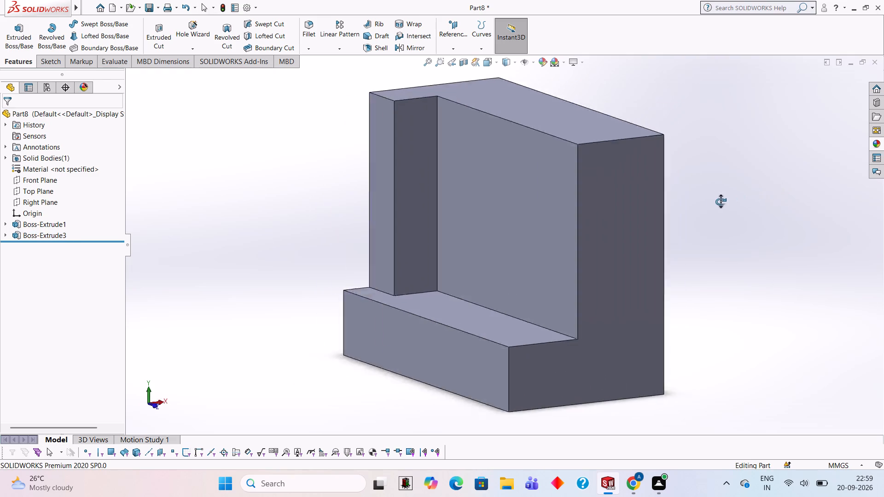
pyautogui.moveTo(721, 202); pyautogui.dragTo(701, 204, button='middle')
pyautogui.click(534, 328)
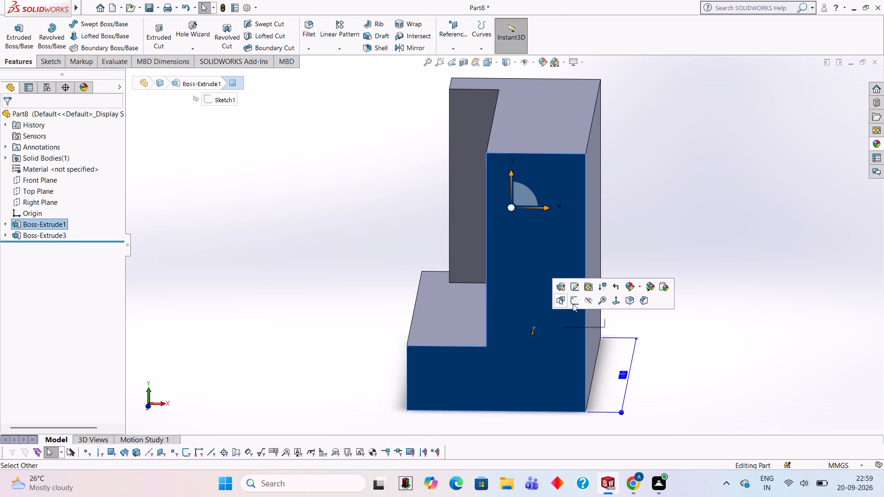
pyautogui.click(573, 304)
pyautogui.hotkey('ctrl', '8')
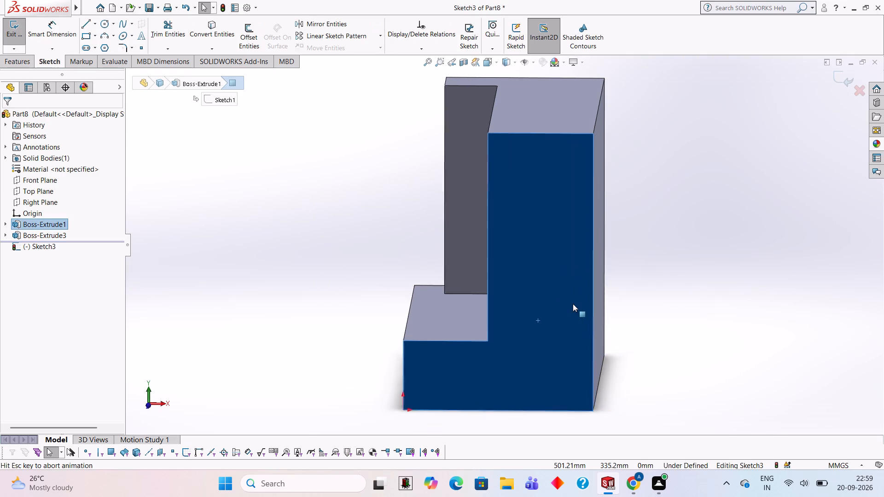
pyautogui.click(87, 29)
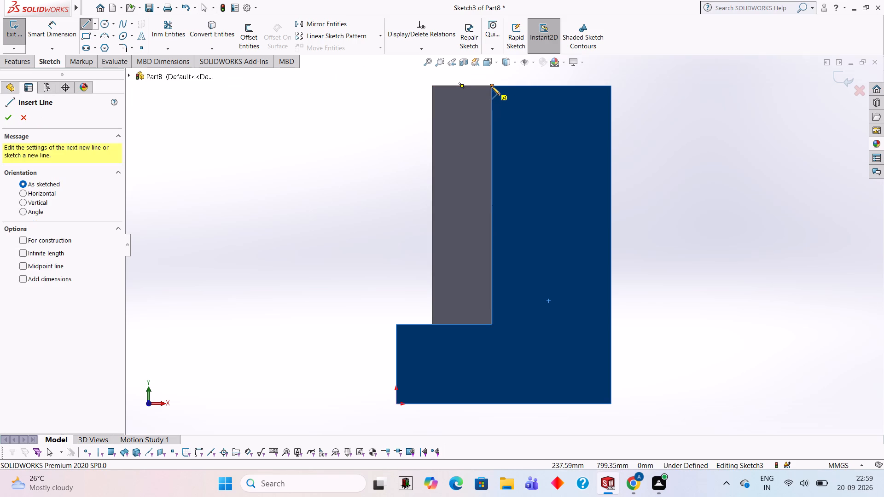
pyautogui.click(491, 86)
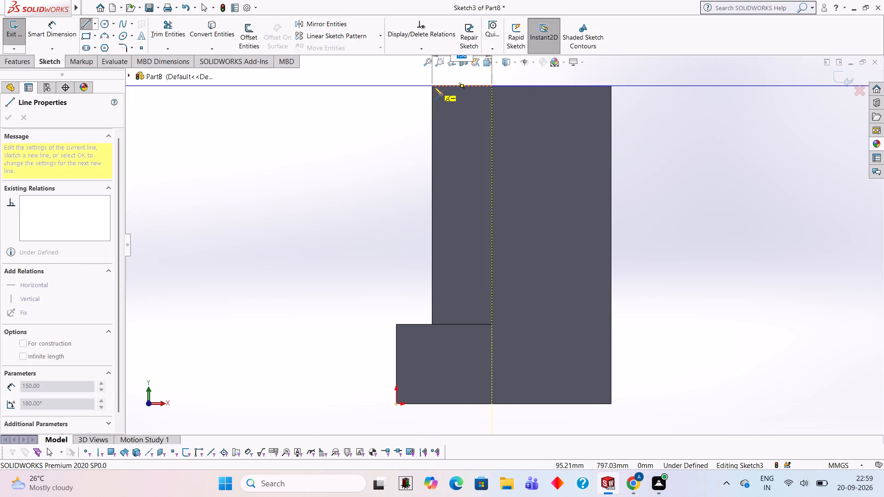
pyautogui.click(492, 324)
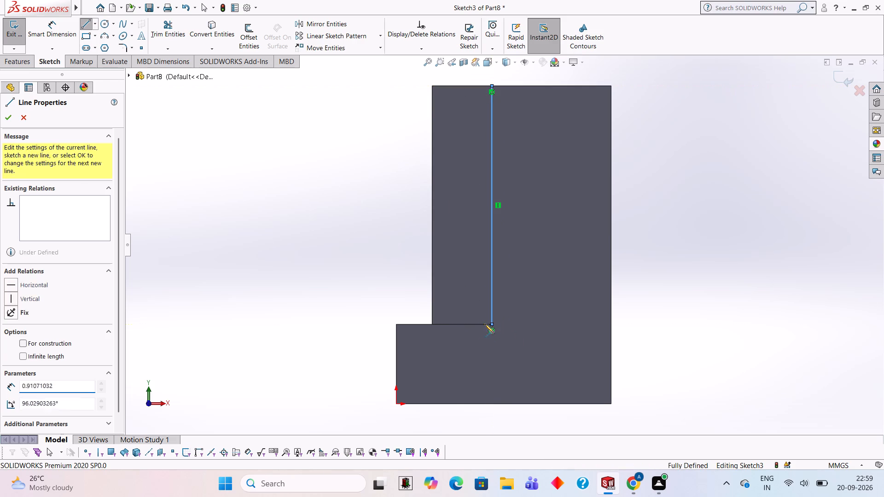
pyautogui.click(432, 323)
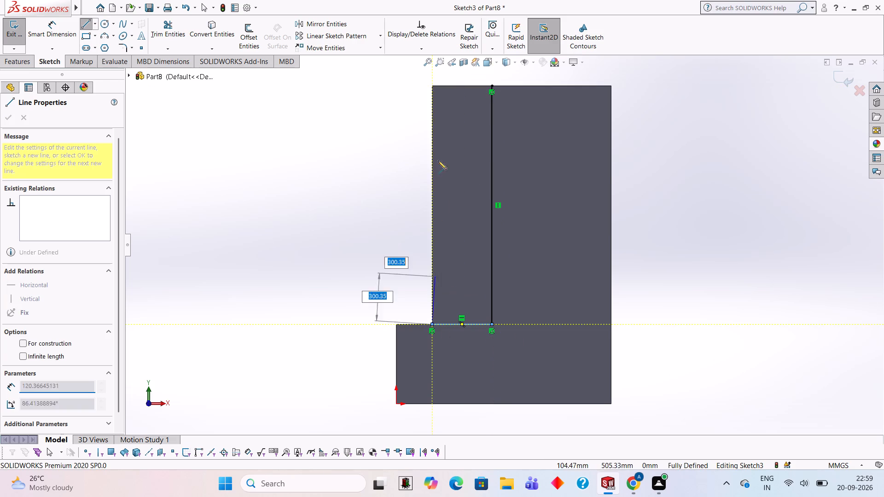
pyautogui.click(431, 85)
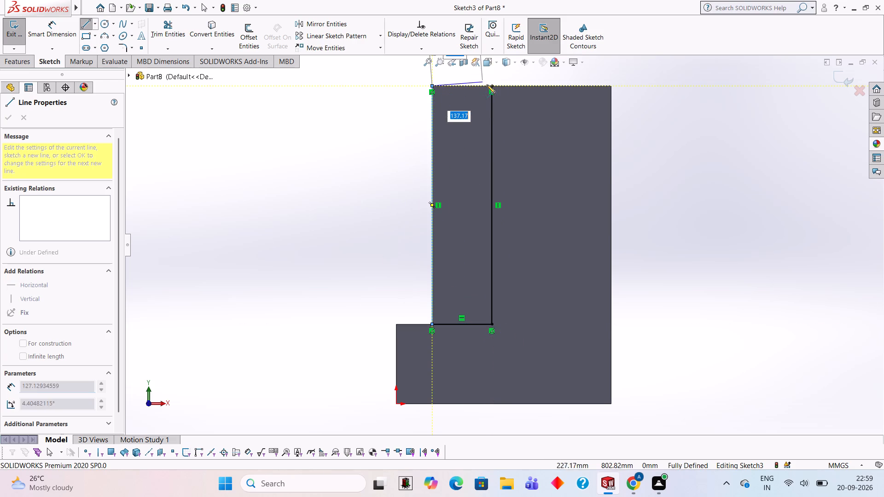
pyautogui.click(490, 85)
# Extrude the rectangle as a 150 mm blind boss in the reversed direction, along the ledge into the part.
pyautogui.moveTo(328, 235); pyautogui.dragTo(377, 243, button='middle')
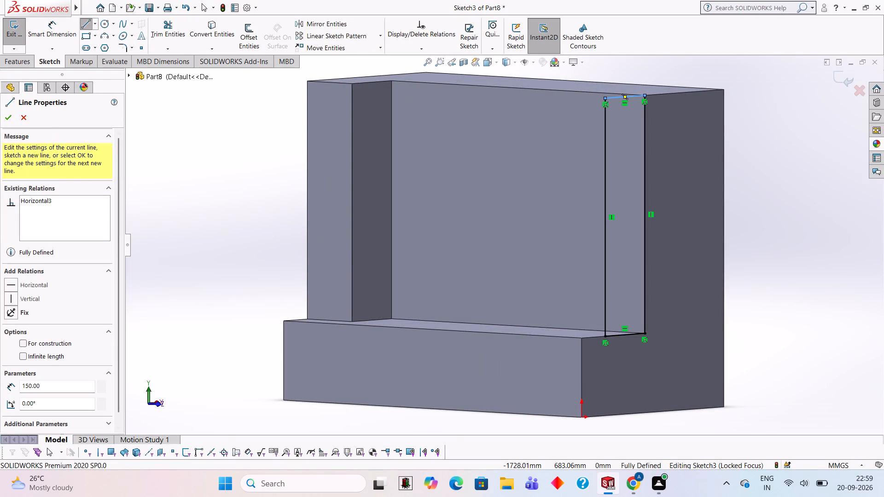
pyautogui.click(18, 61)
pyautogui.click(19, 48)
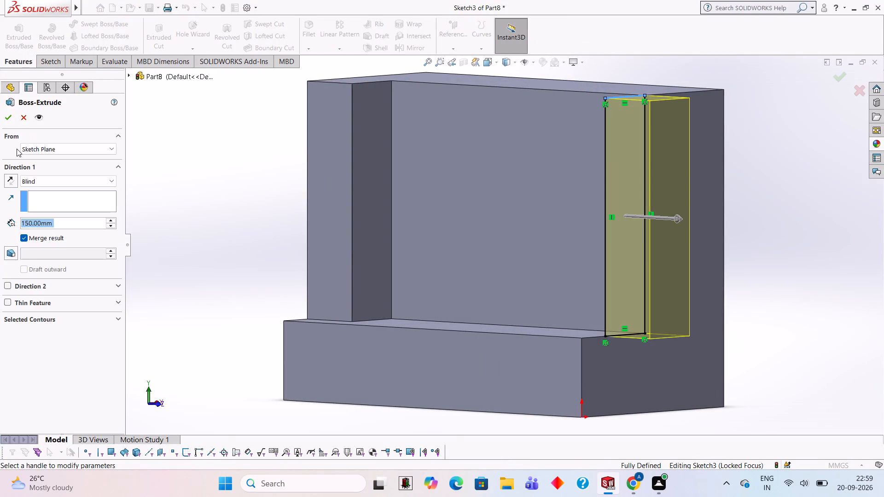
pyautogui.click(14, 176)
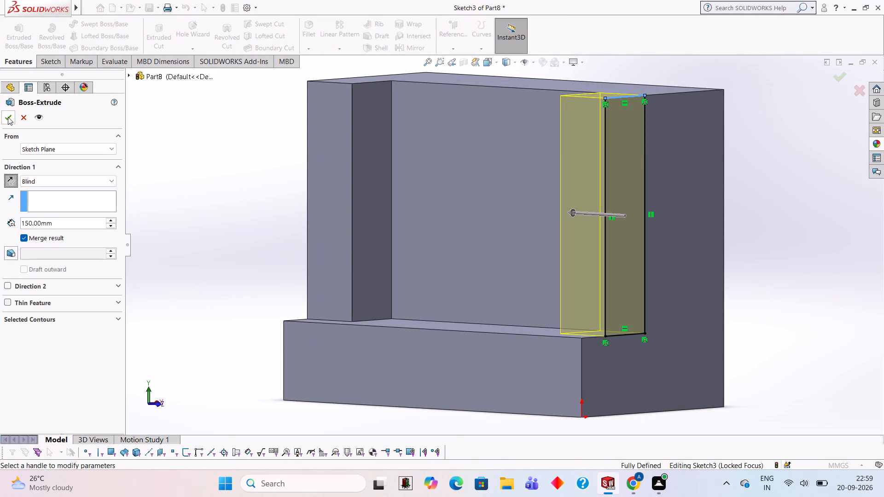
pyautogui.click(10, 117)
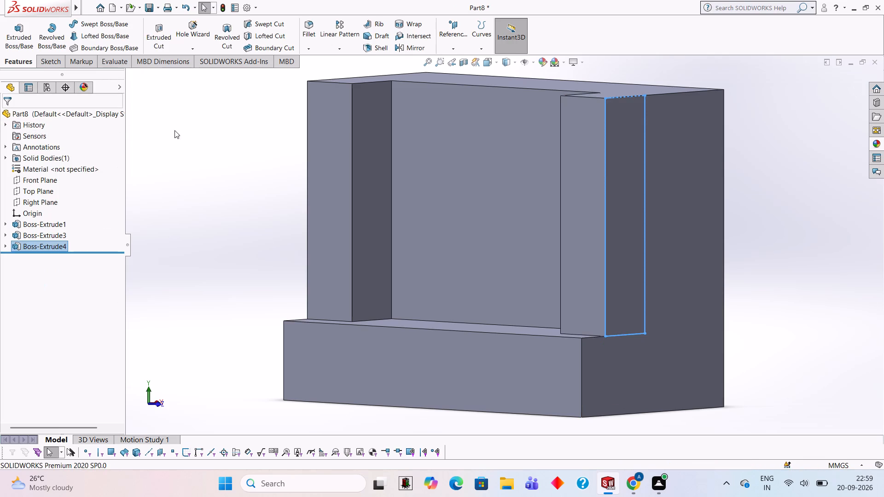
pyautogui.click(233, 127)
# Start a sketch on the part's top face and view it face-on.
pyautogui.scroll(2, 259, 146)
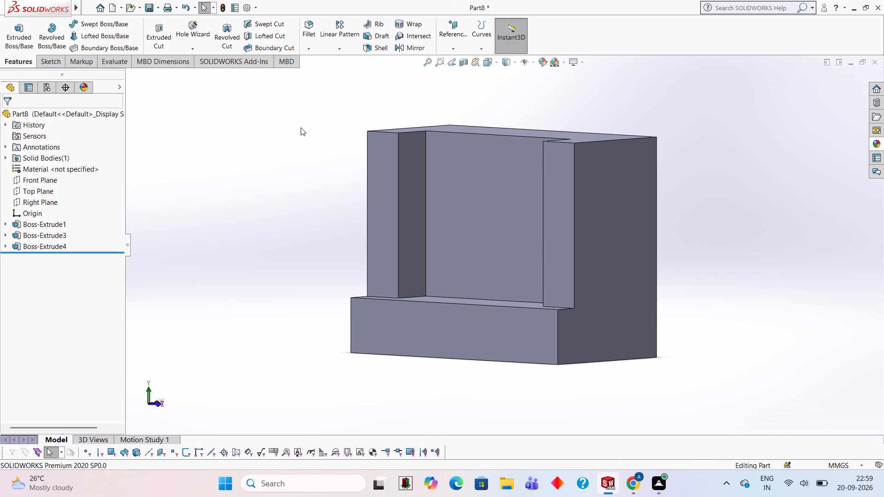
pyautogui.moveTo(301, 138); pyautogui.dragTo(309, 242, button='middle')
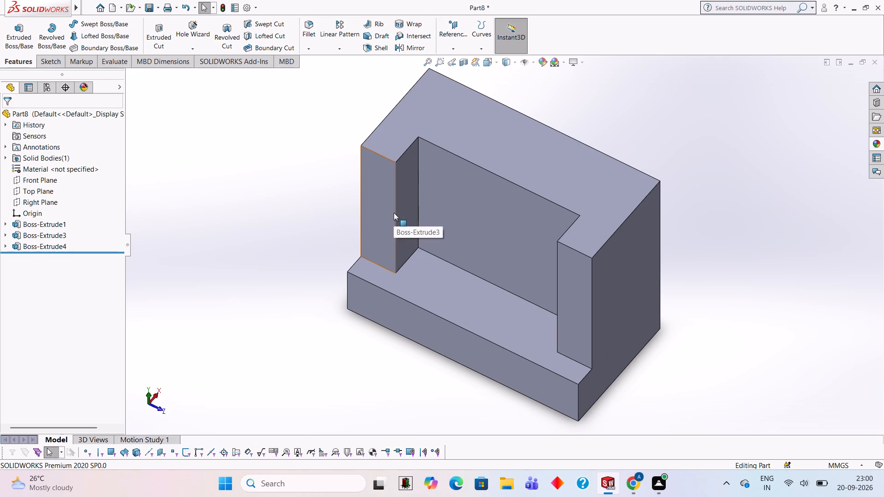
pyautogui.moveTo(294, 132); pyautogui.dragTo(321, 231, button='middle')
pyautogui.click(486, 197)
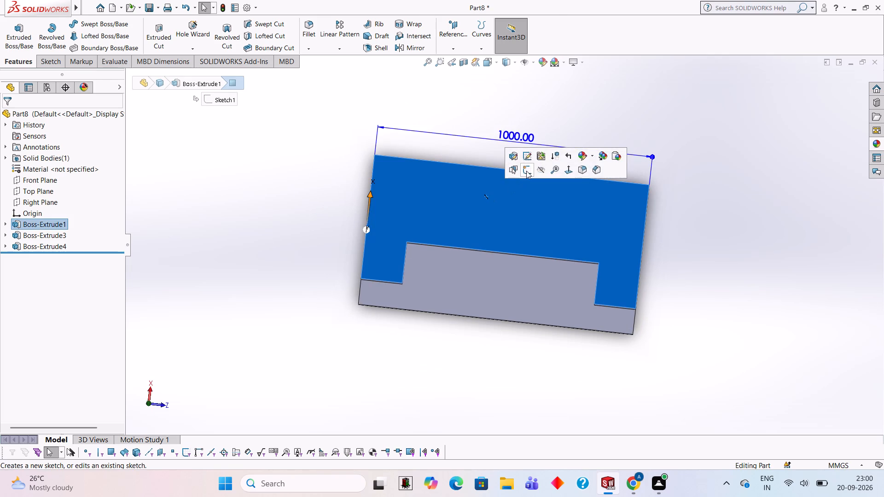
pyautogui.click(526, 171)
pyautogui.hotkey('ctrl', '8')
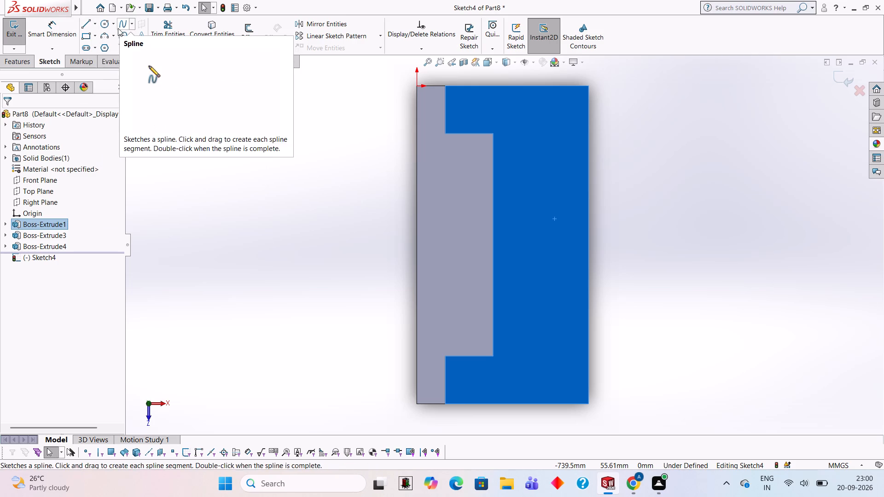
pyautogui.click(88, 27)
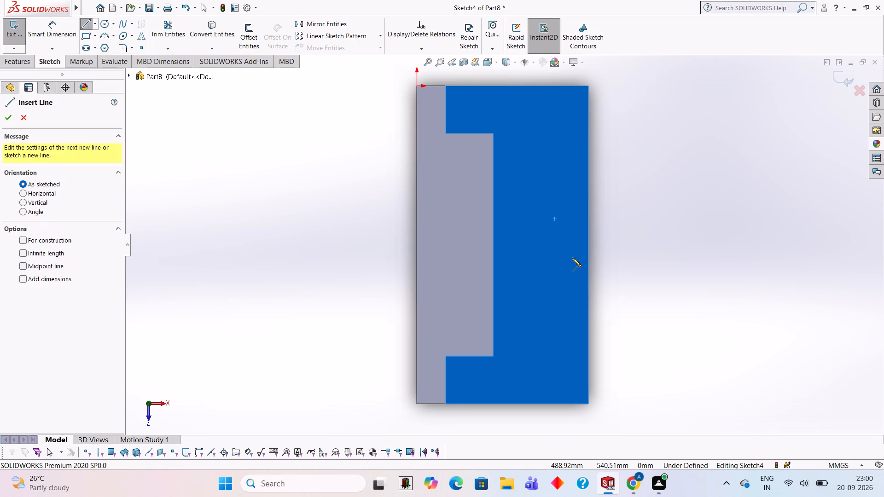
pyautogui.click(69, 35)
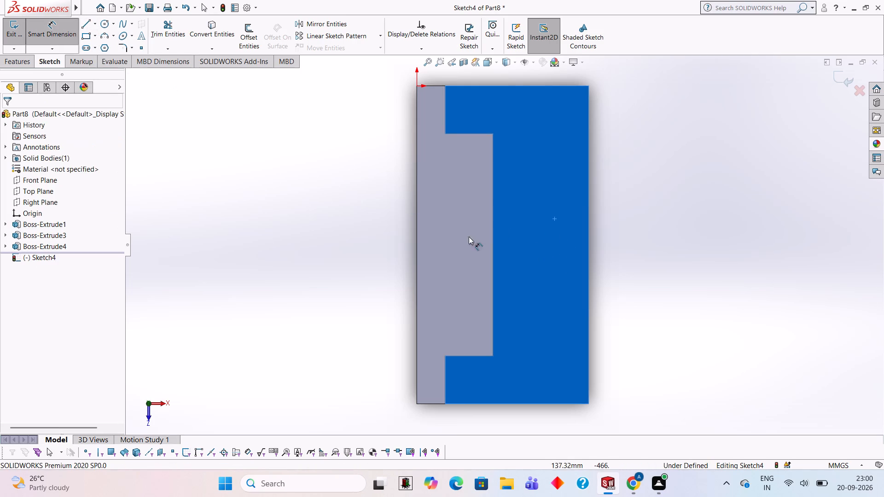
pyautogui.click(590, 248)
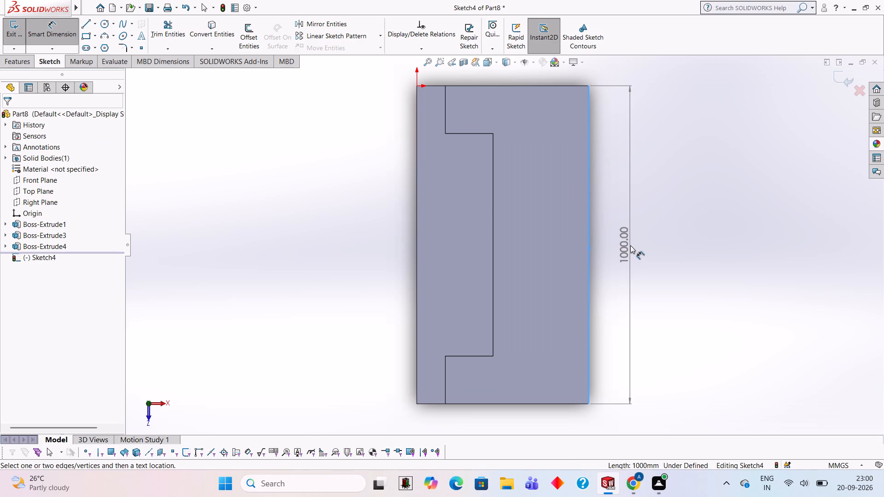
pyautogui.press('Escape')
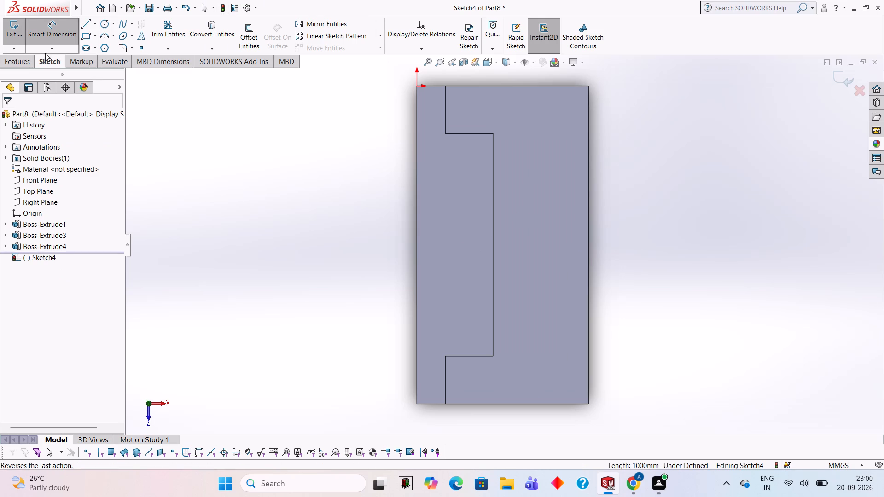
# Sketch a line across the top face from the midpoint of the long back edge perpendicularly to the recess's inner edge.
pyautogui.click(88, 20)
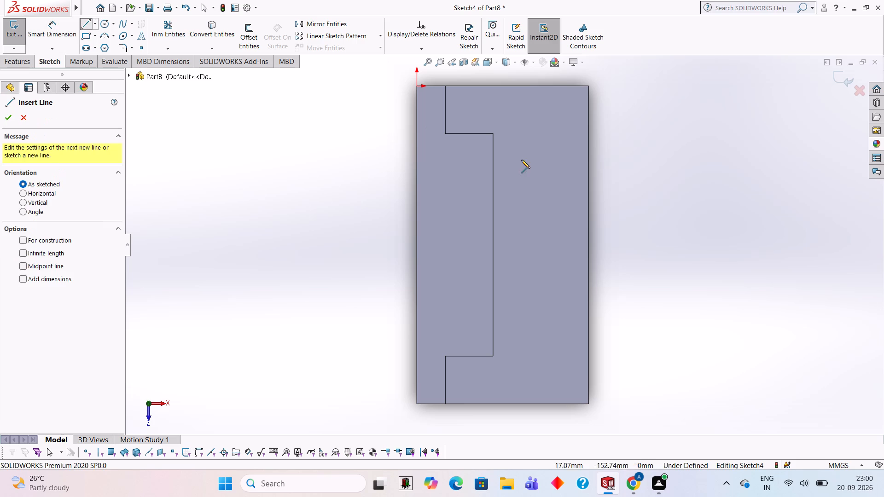
pyautogui.click(587, 243)
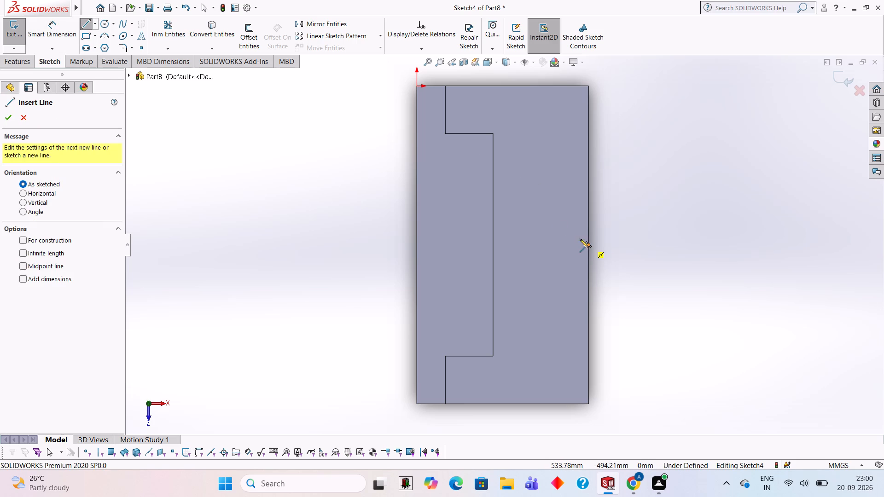
pyautogui.click(493, 243)
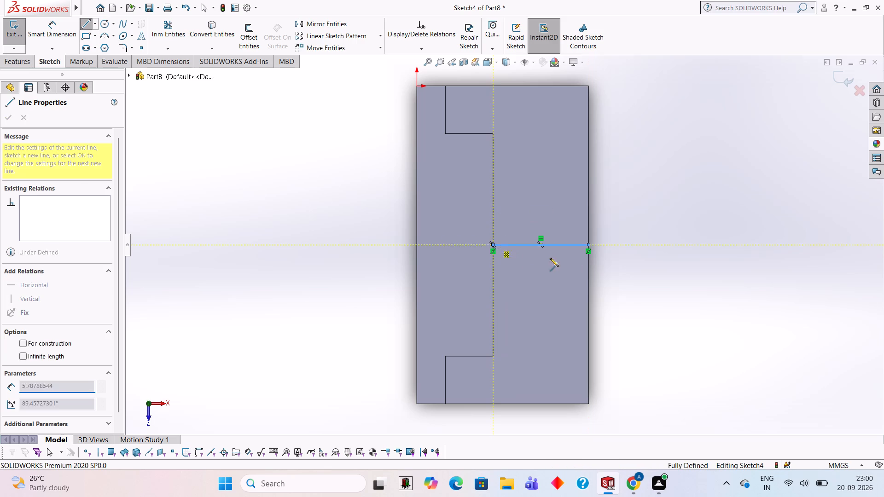
# Examine the part from several sides around the line across the top face, and leave the Line command.
pyautogui.moveTo(631, 256); pyautogui.dragTo(688, 150, button='middle')
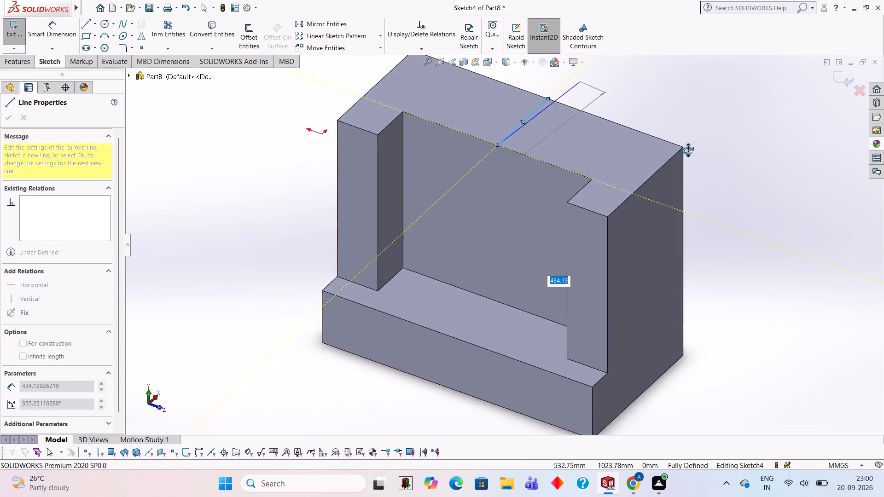
pyautogui.moveTo(688, 150); pyautogui.dragTo(535, 108, button='middle')
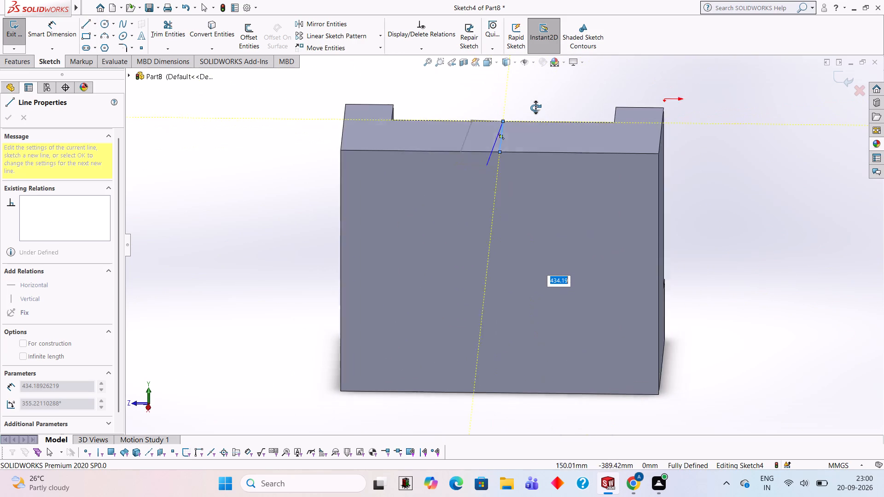
pyautogui.moveTo(535, 108); pyautogui.dragTo(405, 283, button='middle')
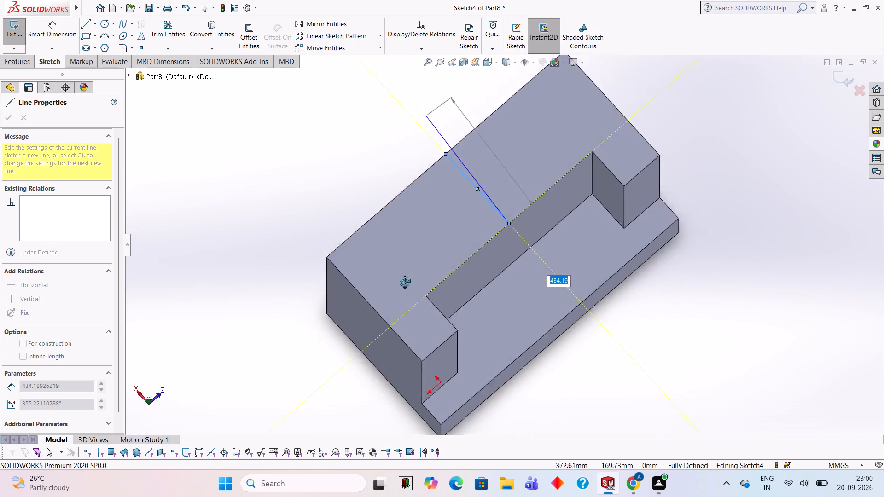
pyautogui.moveTo(405, 283); pyautogui.dragTo(534, 389, button='middle')
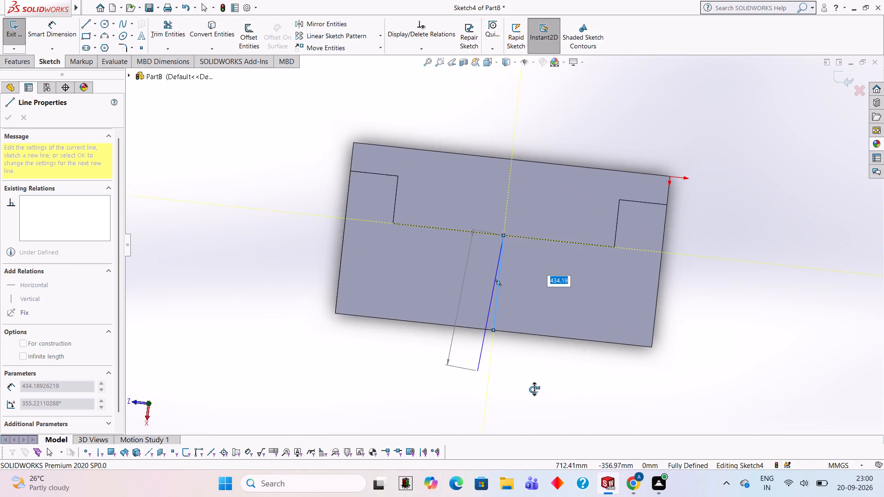
pyautogui.moveTo(534, 389); pyautogui.dragTo(542, 395, button='middle')
pyautogui.moveTo(542, 375); pyautogui.dragTo(370, 271, button='middle')
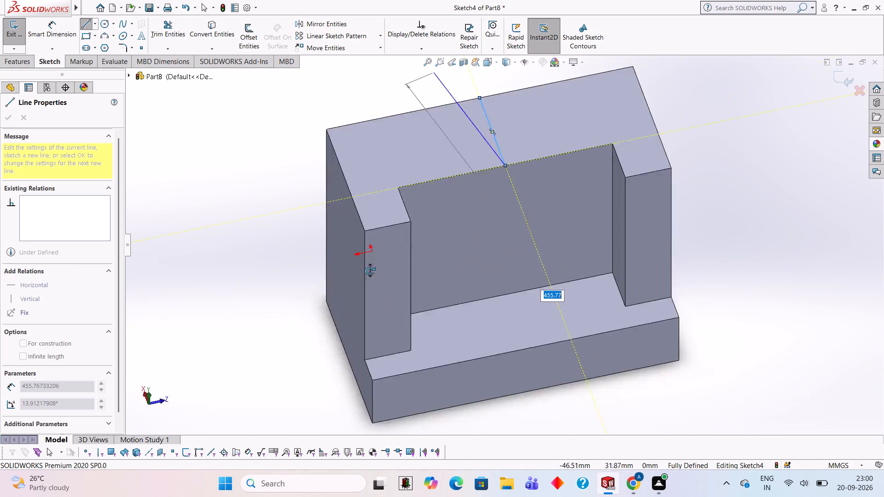
pyautogui.moveTo(370, 271); pyautogui.dragTo(363, 405, button='middle')
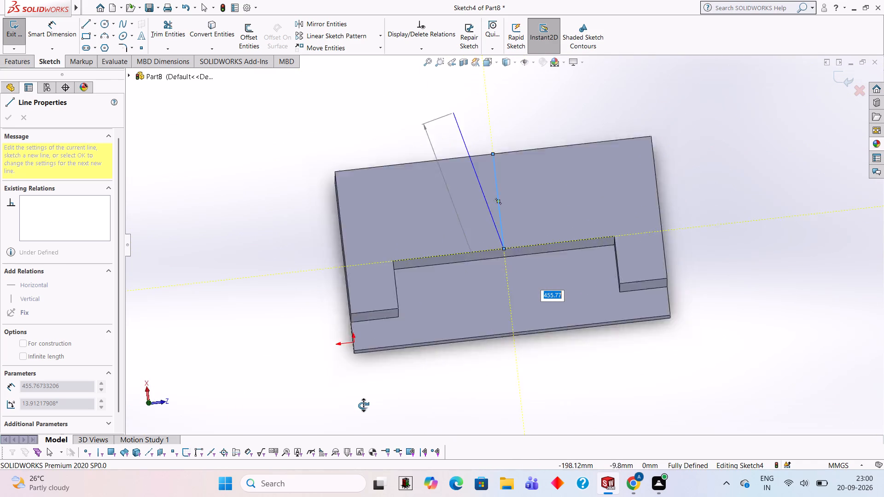
pyautogui.moveTo(363, 405); pyautogui.dragTo(361, 413, button='middle')
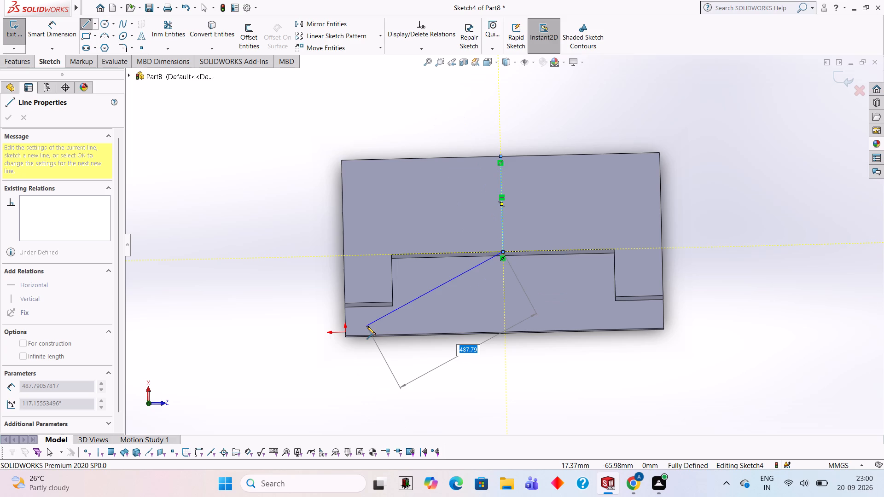
pyautogui.moveTo(692, 207); pyautogui.dragTo(871, 267, button='middle')
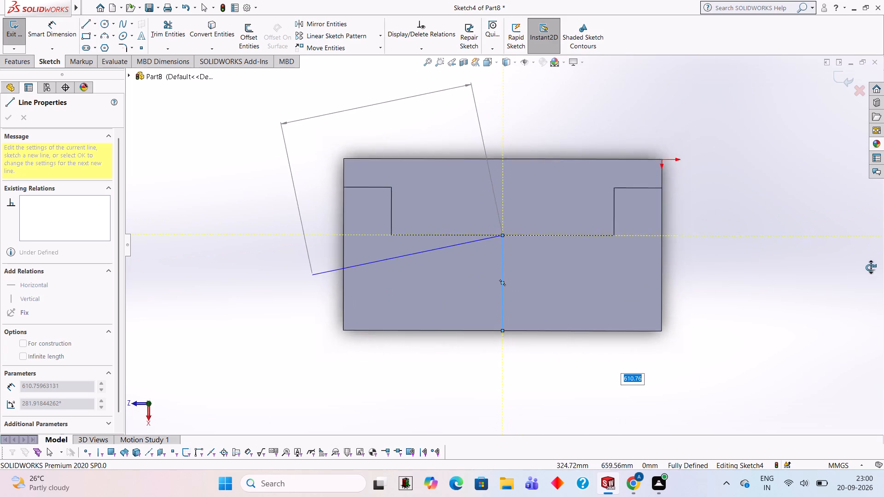
pyautogui.moveTo(871, 267); pyautogui.dragTo(878, 303, button='middle')
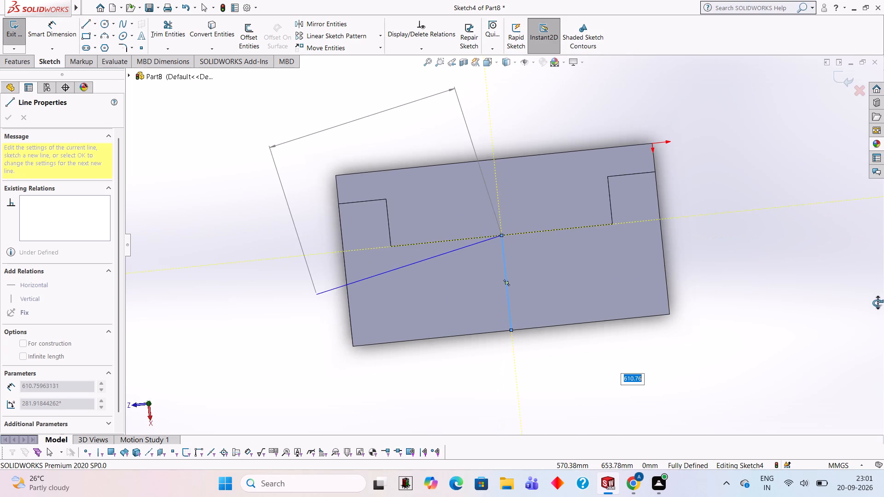
pyautogui.moveTo(878, 303); pyautogui.dragTo(875, 303, button='middle')
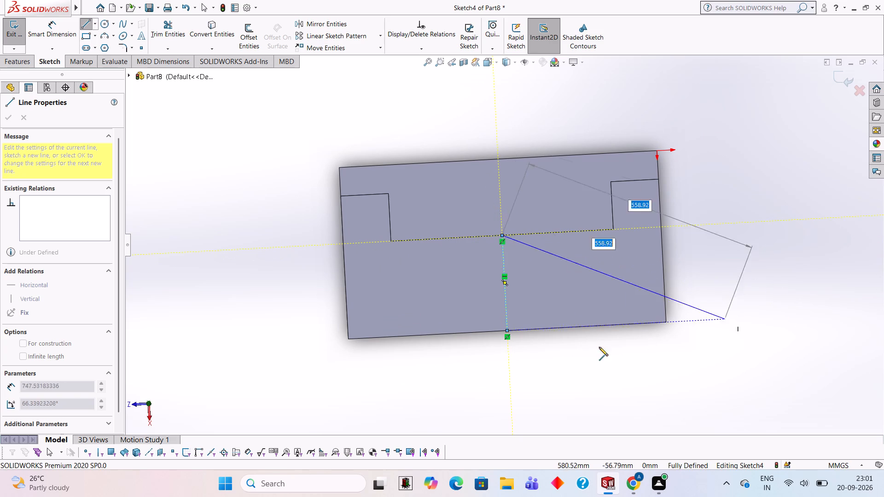
pyautogui.press('Escape')
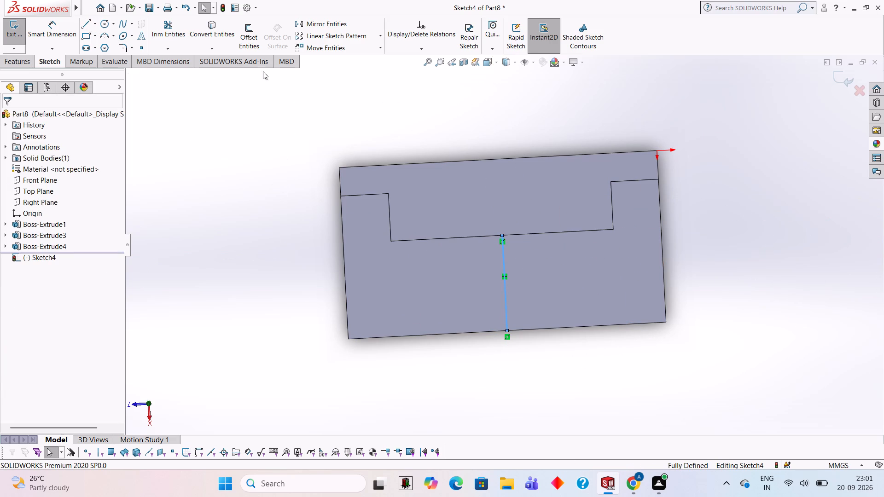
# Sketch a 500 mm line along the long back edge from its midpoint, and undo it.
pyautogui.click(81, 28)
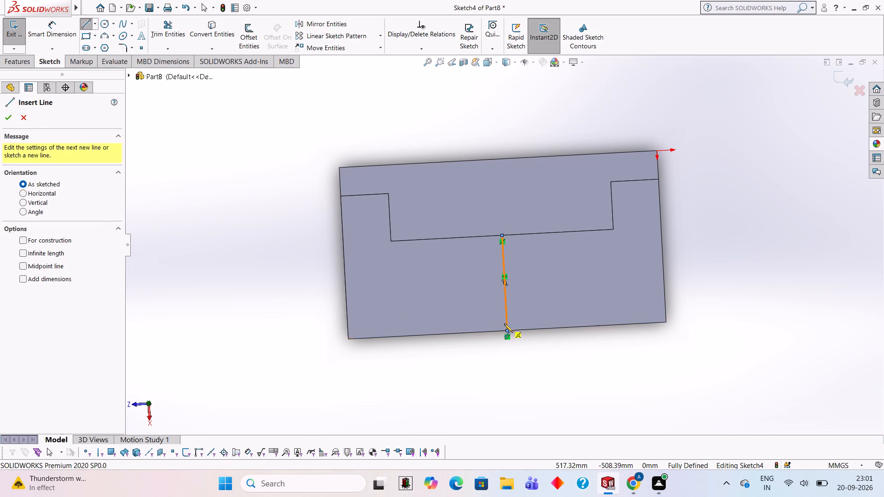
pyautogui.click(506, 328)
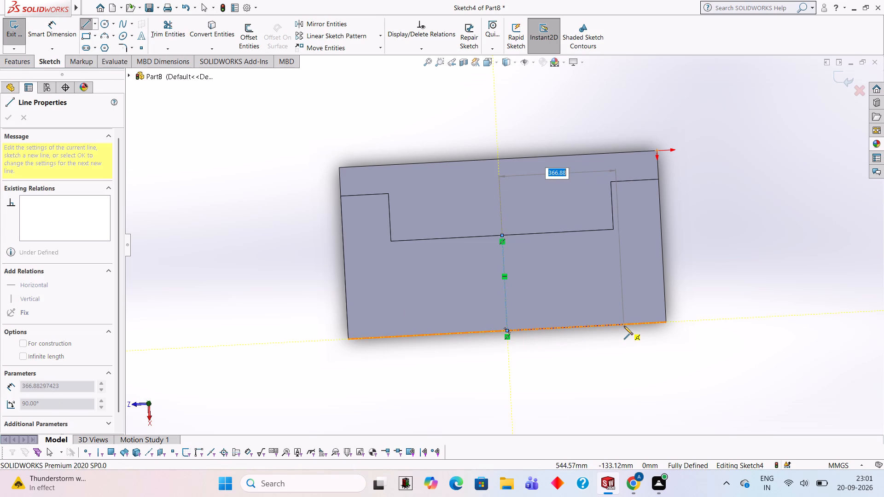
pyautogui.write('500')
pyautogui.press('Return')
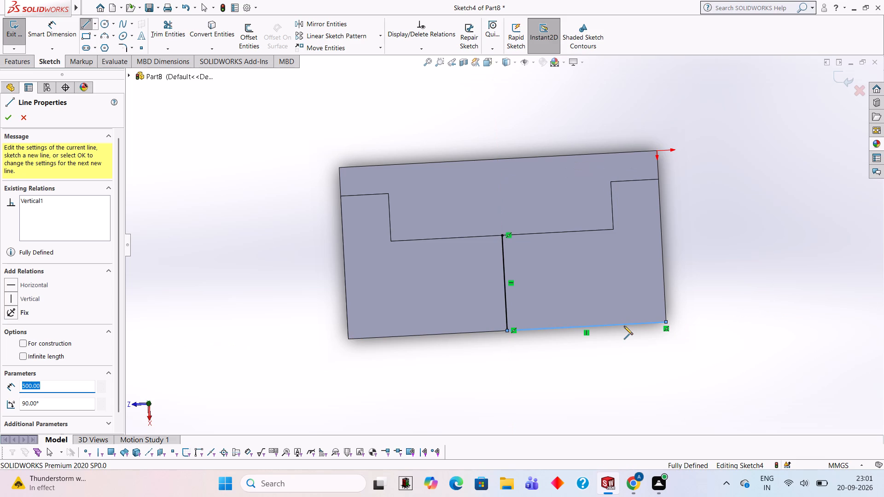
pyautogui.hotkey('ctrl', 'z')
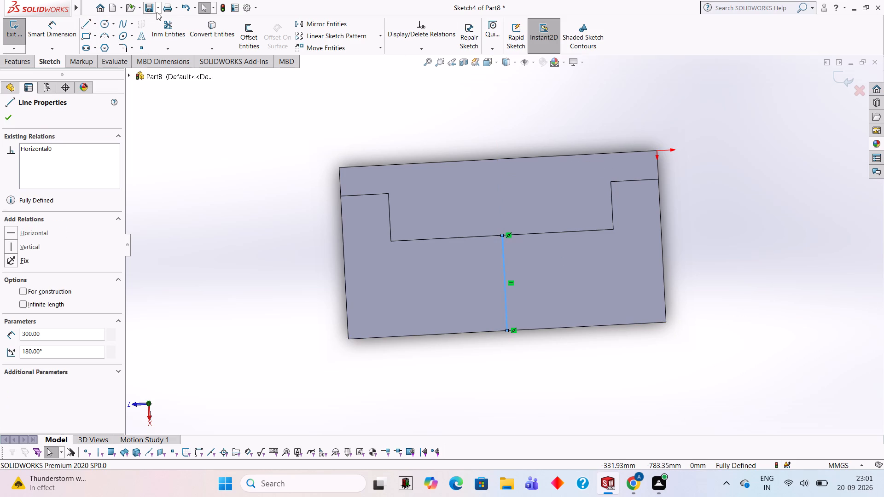
# Sketch a 250 mm line along the back edge from its midpoint, continuing with a perpendicular 300 mm line to the recess's inner edge.
pyautogui.click(88, 22)
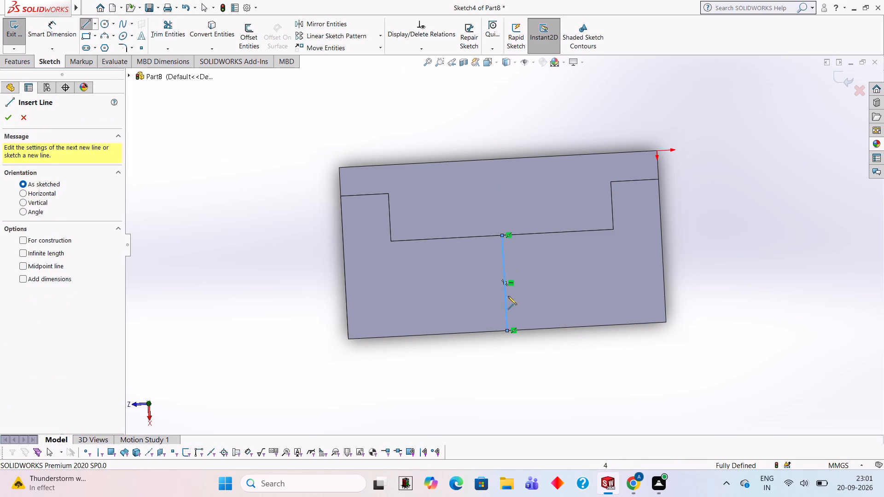
pyautogui.click(506, 331)
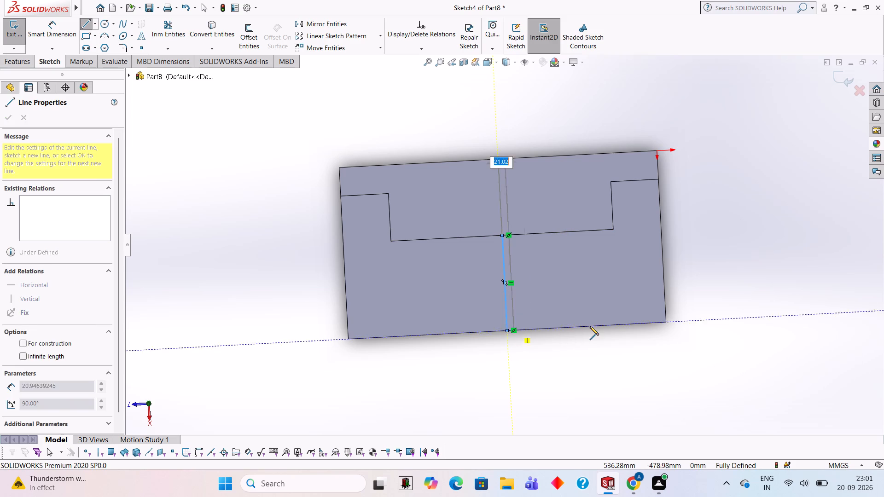
pyautogui.write('250')
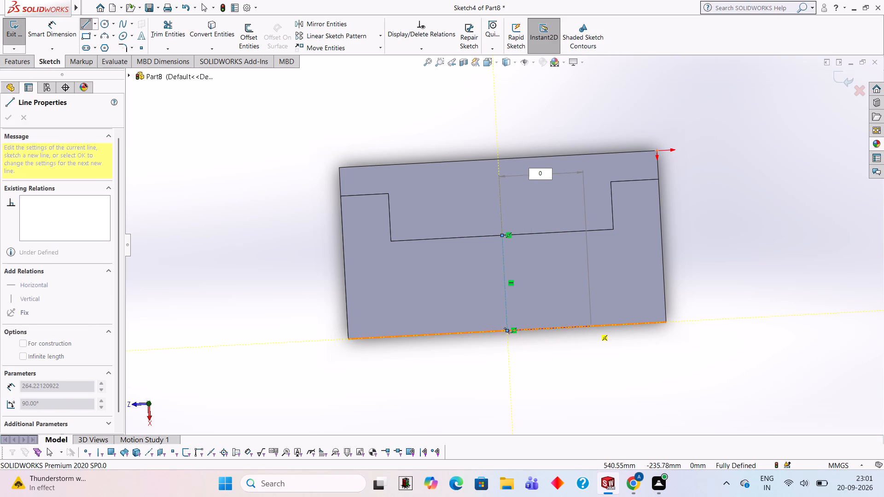
pyautogui.press('BackSpace')
pyautogui.write('250')
pyautogui.press('Return')
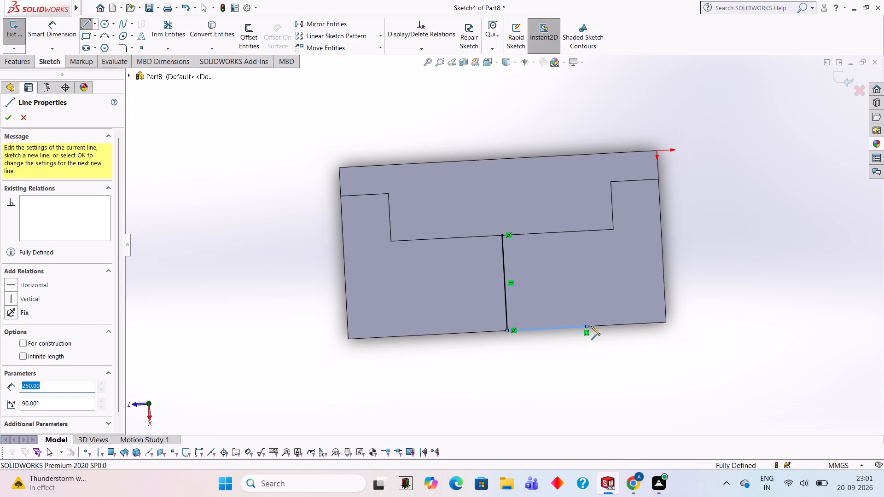
pyautogui.click(579, 229)
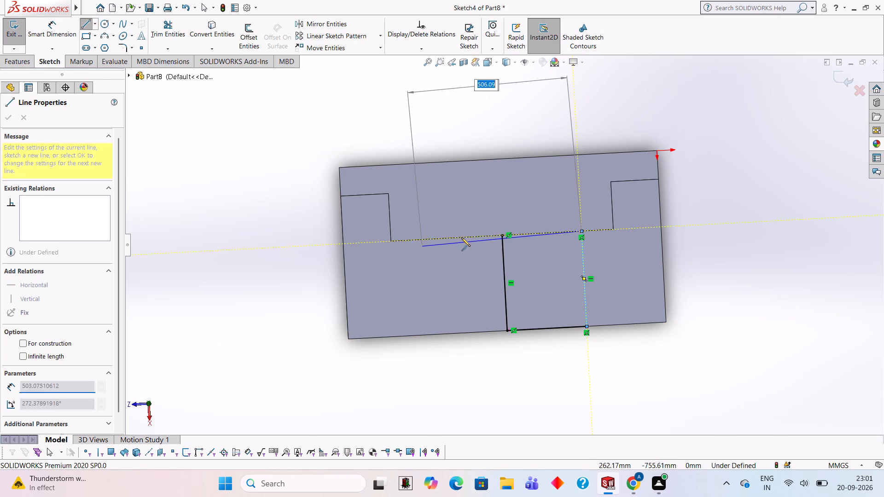
pyautogui.press('Escape')
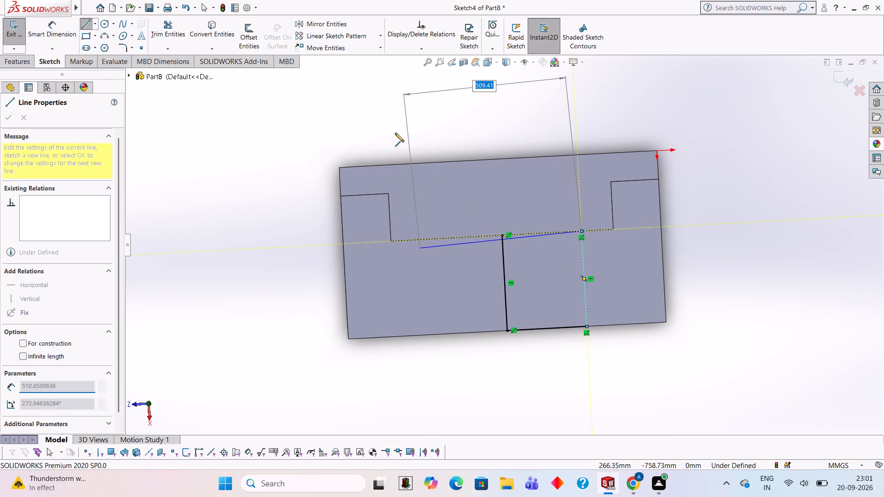
pyautogui.click(173, 128)
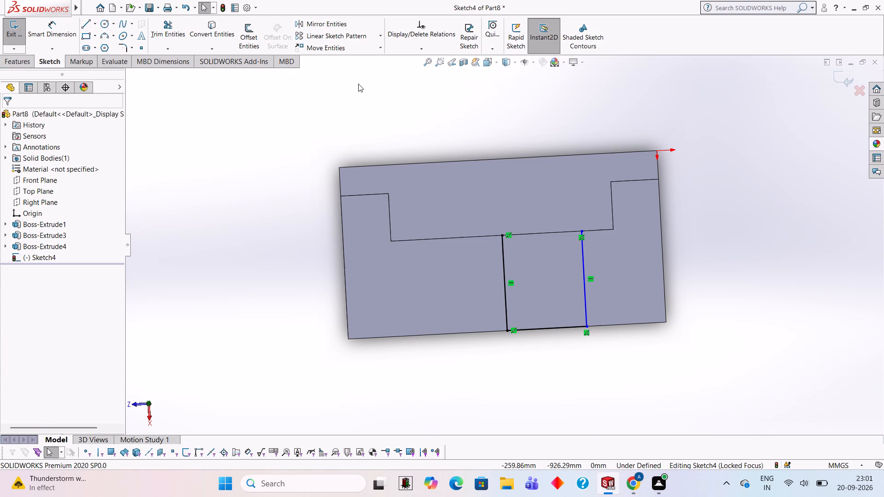
# Close the rectangle with a 500 mm line along the recess's inner edge, a 300 mm line across, and a 250 mm line to the midpoint.
pyautogui.click(82, 23)
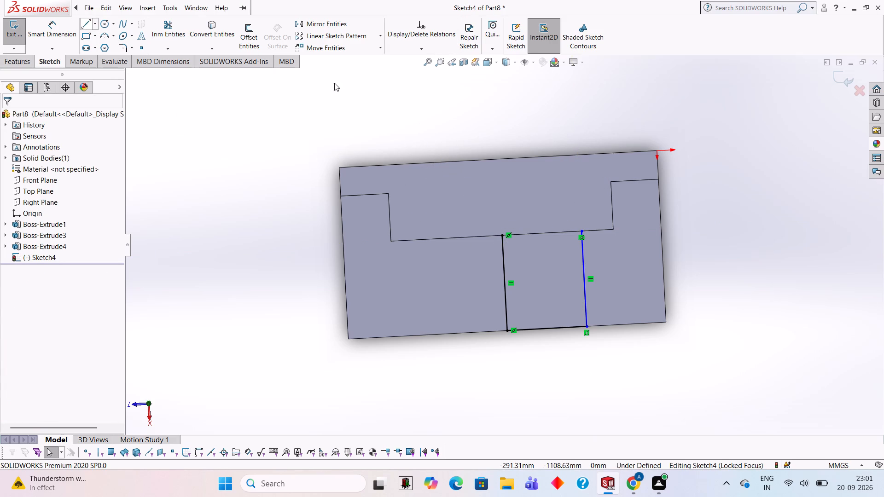
pyautogui.click(581, 231)
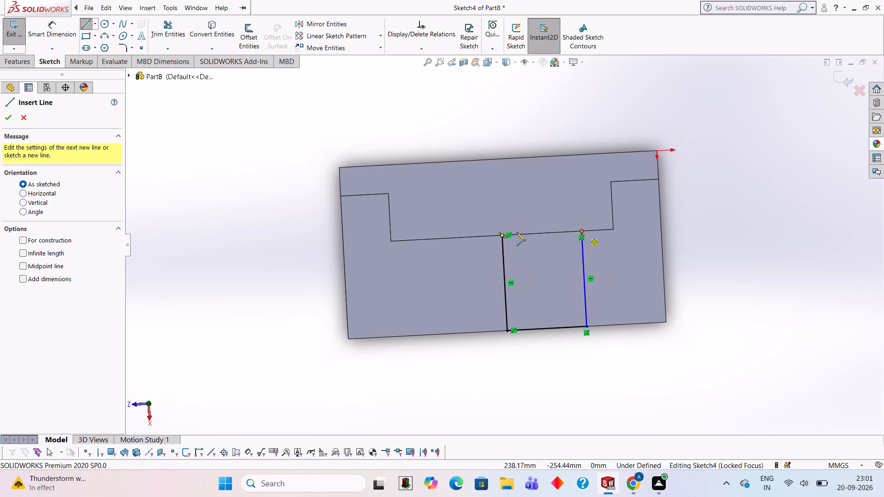
pyautogui.write('500')
pyautogui.press('Return')
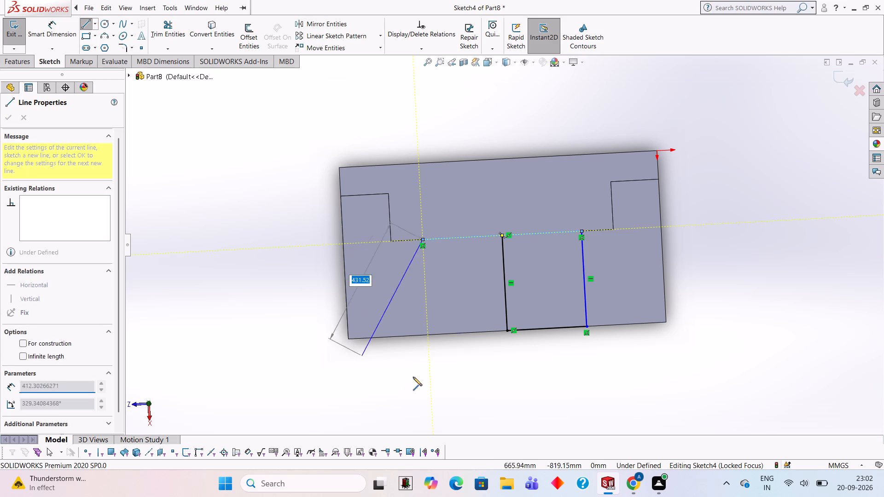
pyautogui.click(426, 334)
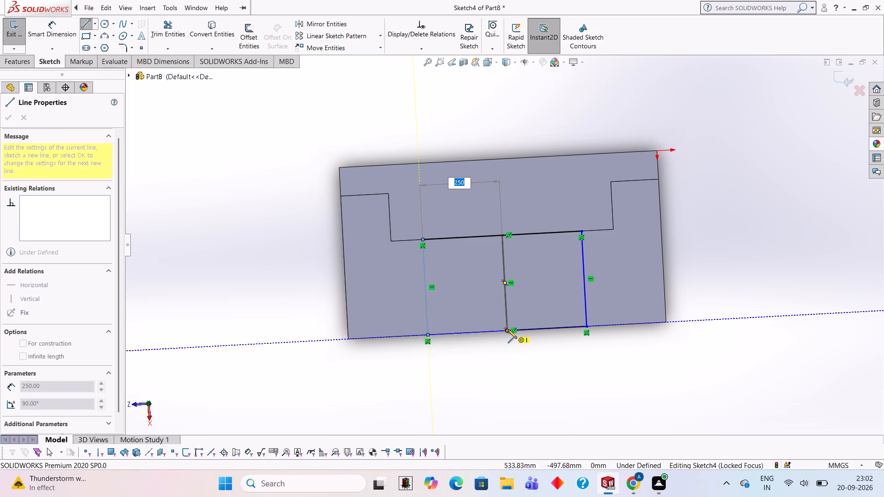
pyautogui.click(507, 329)
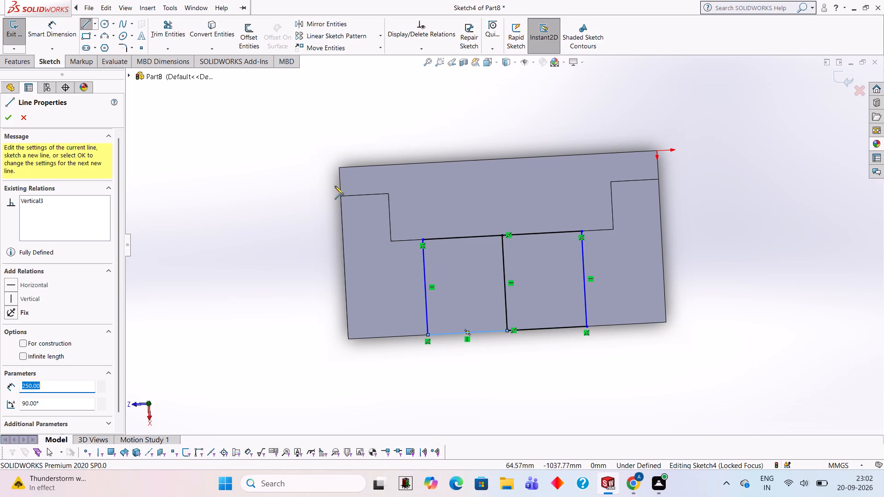
pyautogui.click(621, 129)
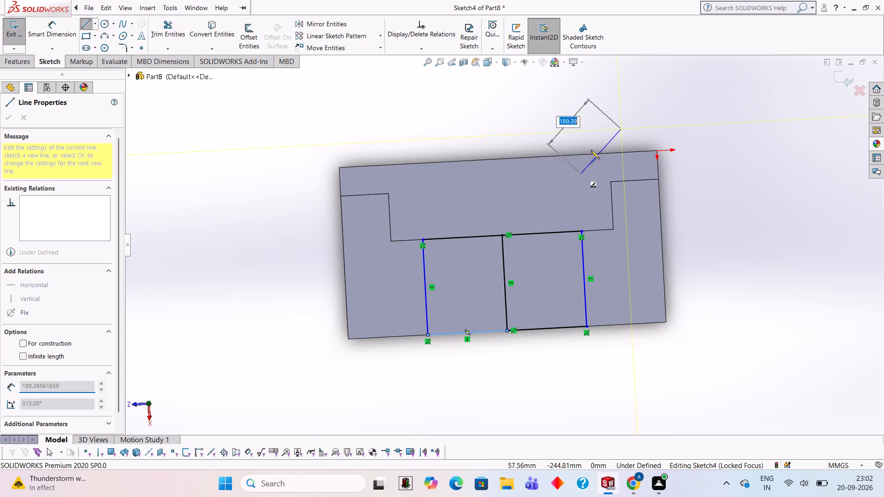
pyautogui.press('Escape')
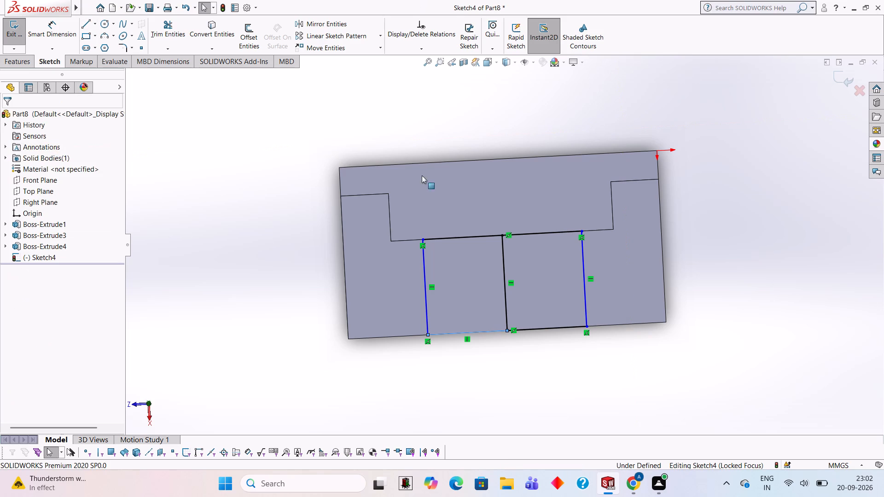
# Delete the centre line that divides the rectangle on the top face.
pyautogui.click(506, 260)
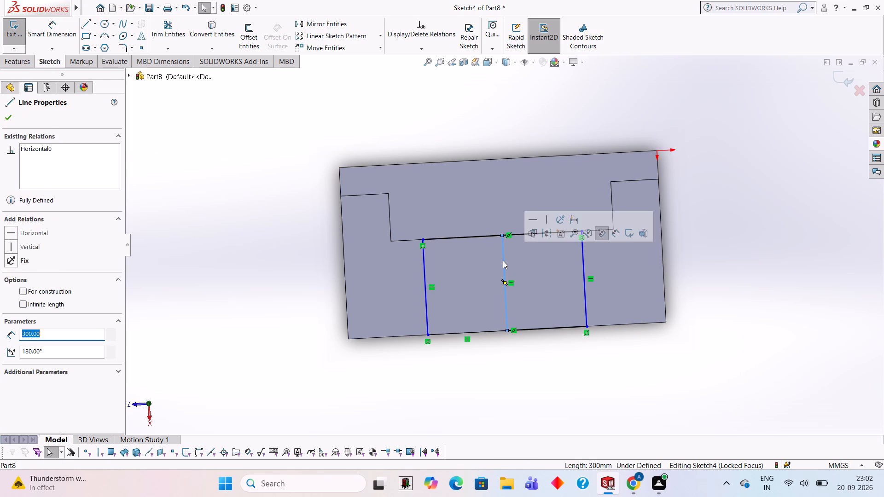
pyautogui.press('Delete')
pyautogui.press('Delete')
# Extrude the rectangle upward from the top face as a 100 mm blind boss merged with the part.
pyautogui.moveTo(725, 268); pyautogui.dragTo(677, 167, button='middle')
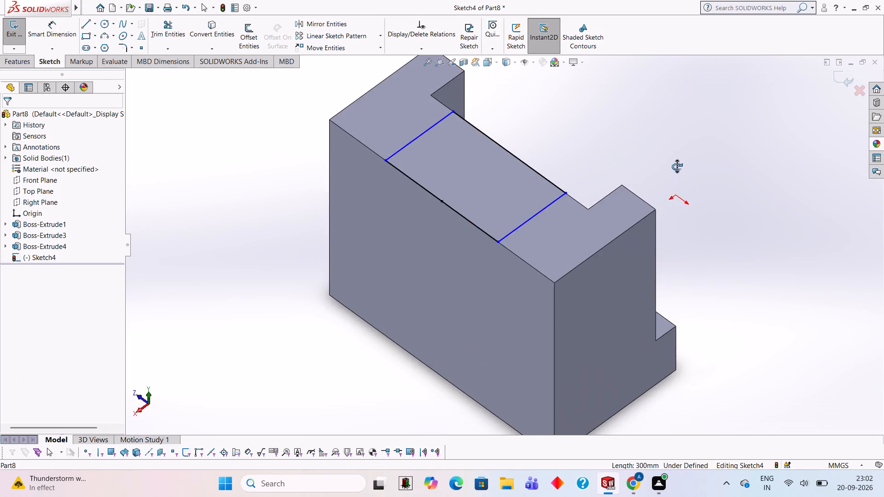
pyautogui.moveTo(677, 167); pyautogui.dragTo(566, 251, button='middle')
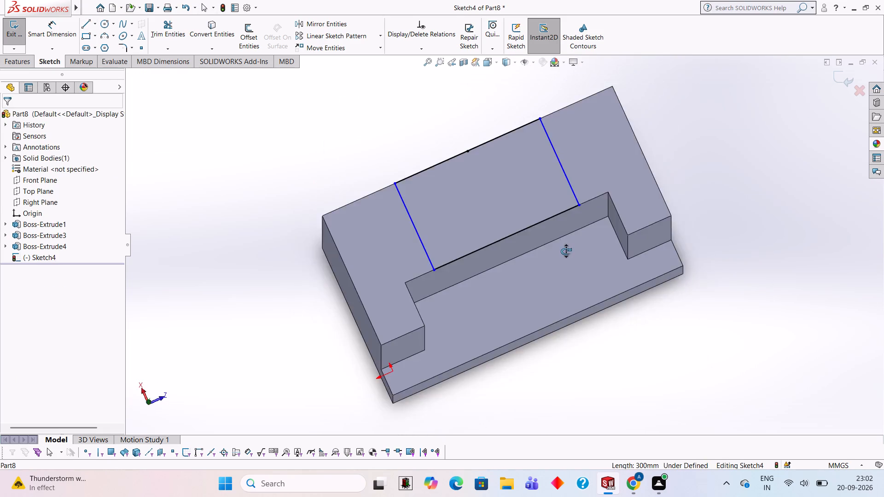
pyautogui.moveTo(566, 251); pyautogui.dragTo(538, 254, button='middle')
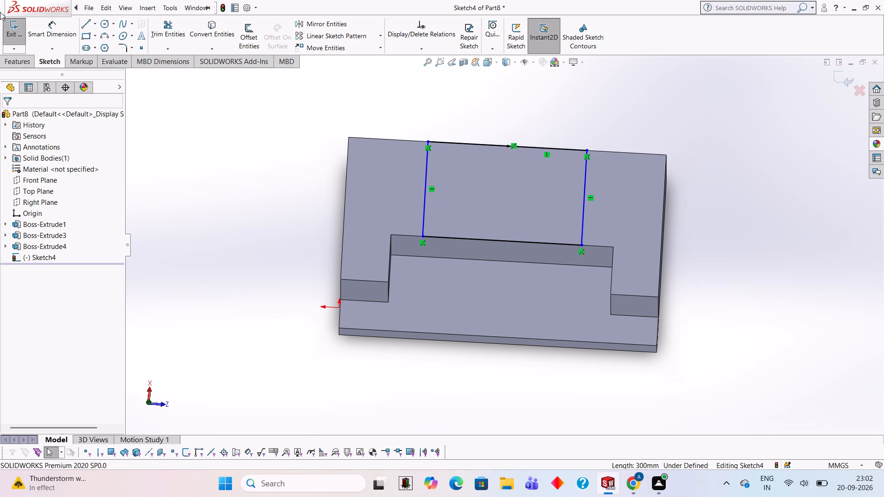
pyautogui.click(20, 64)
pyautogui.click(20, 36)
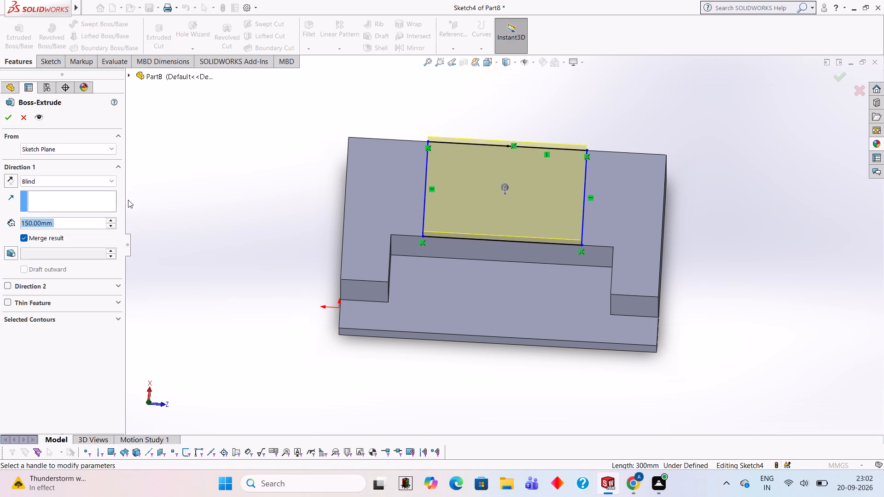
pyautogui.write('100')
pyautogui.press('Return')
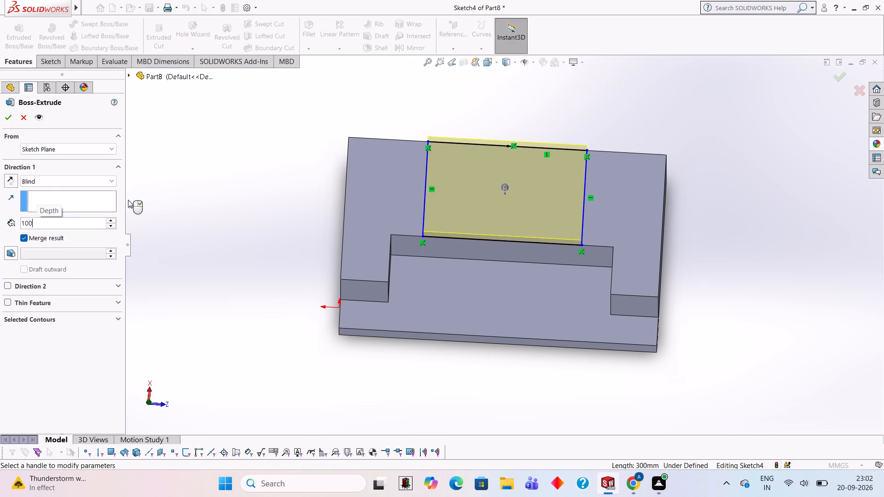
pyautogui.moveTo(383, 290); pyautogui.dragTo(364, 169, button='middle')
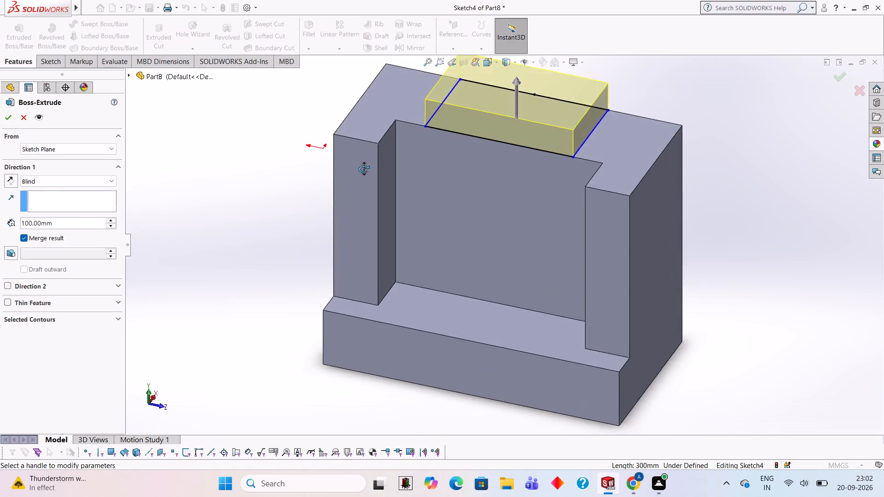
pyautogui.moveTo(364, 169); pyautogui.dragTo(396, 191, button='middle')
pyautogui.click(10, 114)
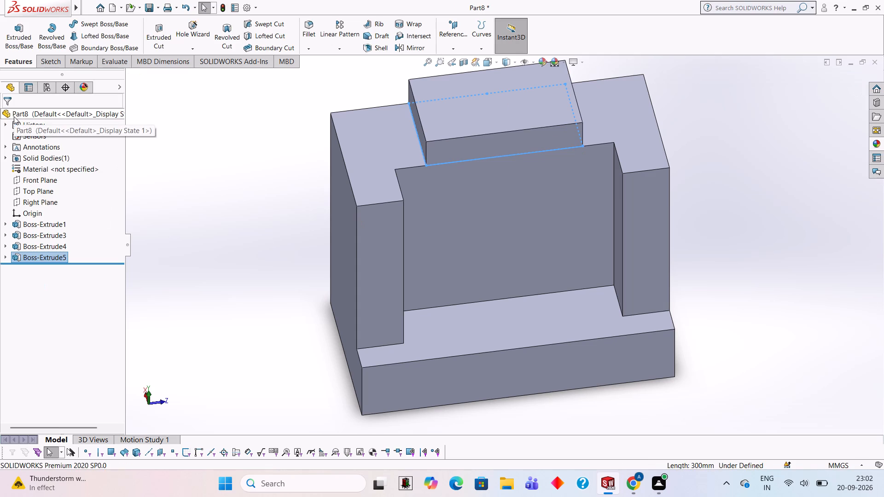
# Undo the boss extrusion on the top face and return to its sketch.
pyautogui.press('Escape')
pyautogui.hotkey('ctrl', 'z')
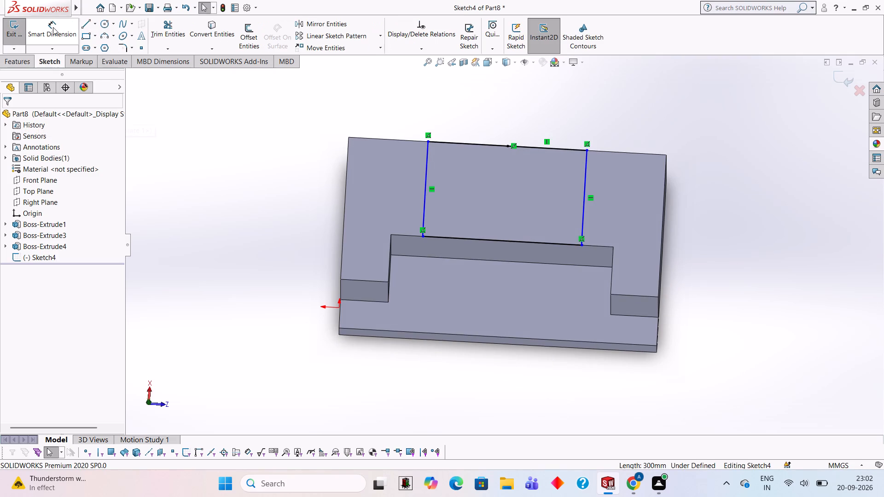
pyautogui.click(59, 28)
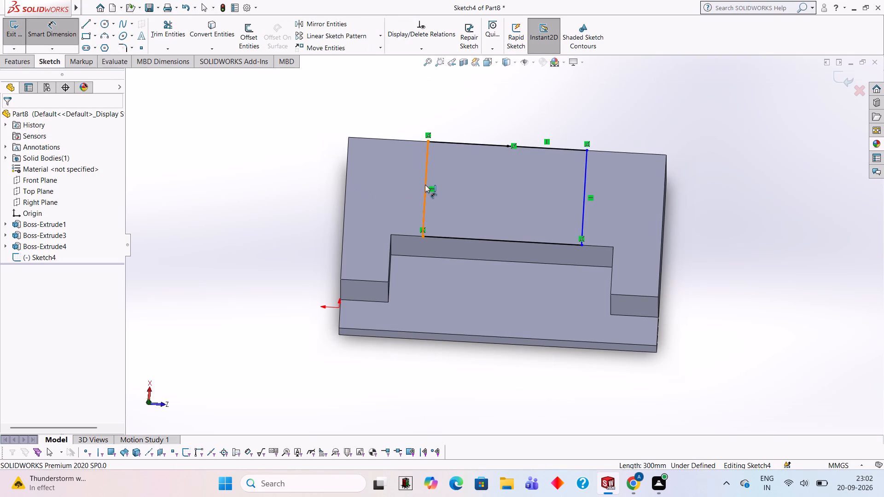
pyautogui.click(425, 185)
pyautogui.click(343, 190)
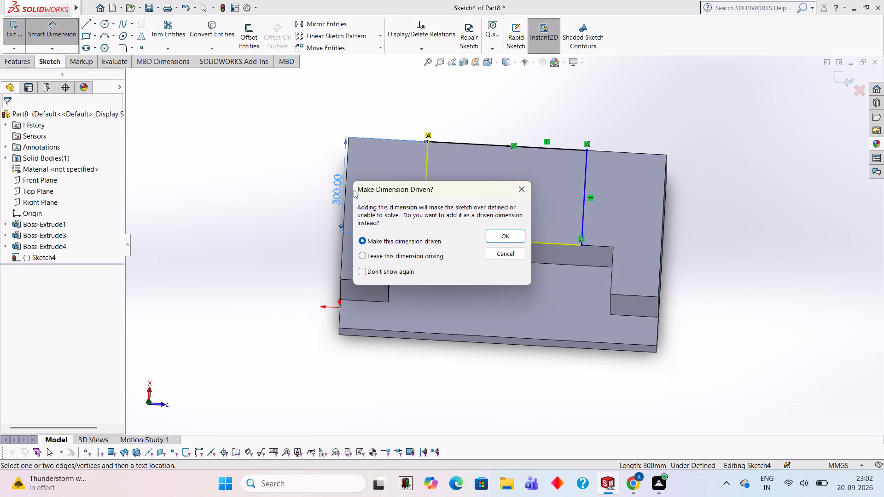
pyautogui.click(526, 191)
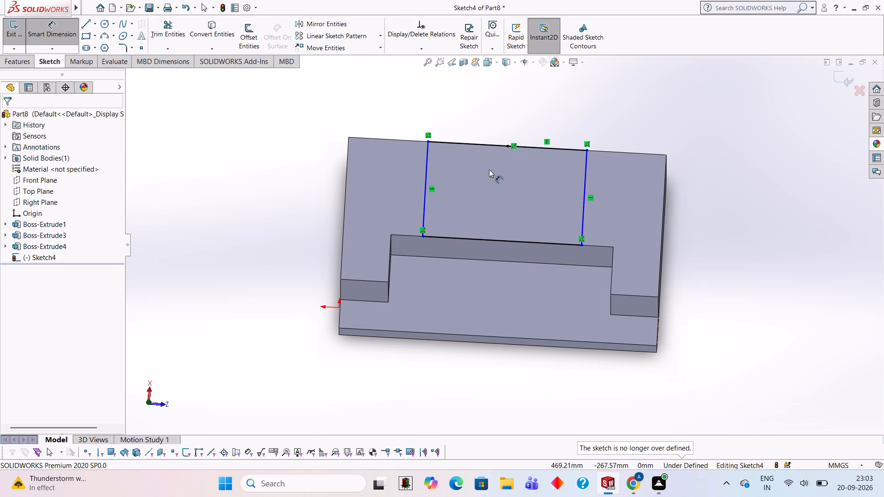
# Dimension the distance from one cross line of the rectangle to the part's nearer end edge and set it to 300 mm.
pyautogui.moveTo(536, 167); pyautogui.dragTo(545, 191, button='middle')
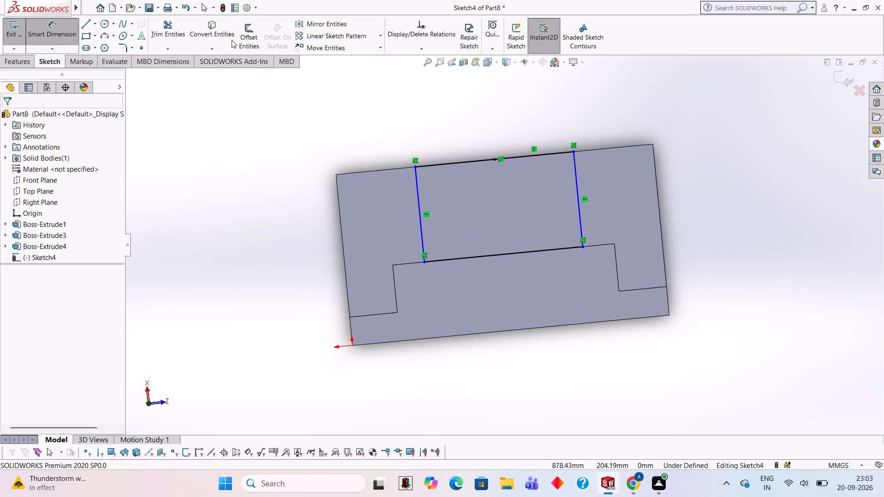
pyautogui.click(576, 167)
pyautogui.click(656, 178)
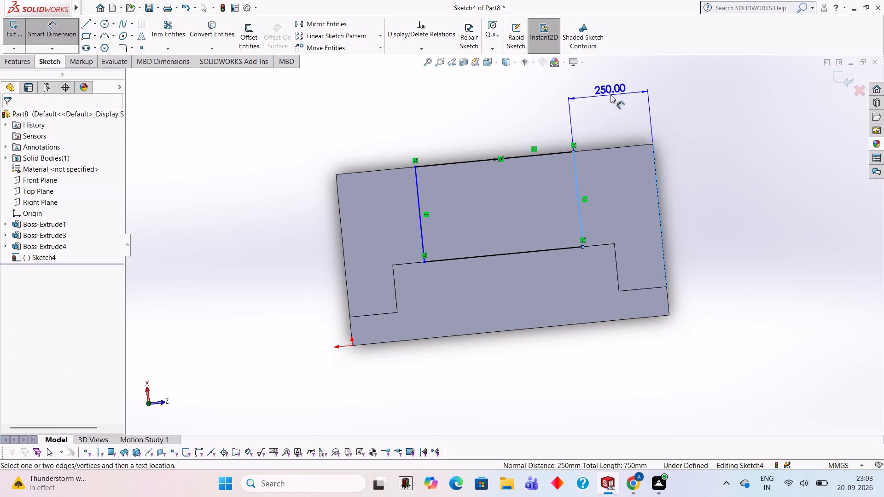
pyautogui.click(611, 93)
pyautogui.write('300')
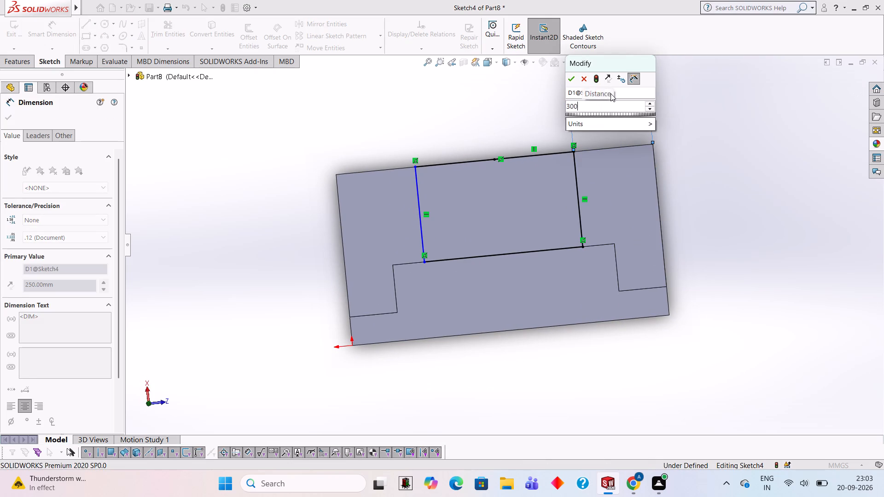
pyautogui.press('Return')
pyautogui.click(733, 120)
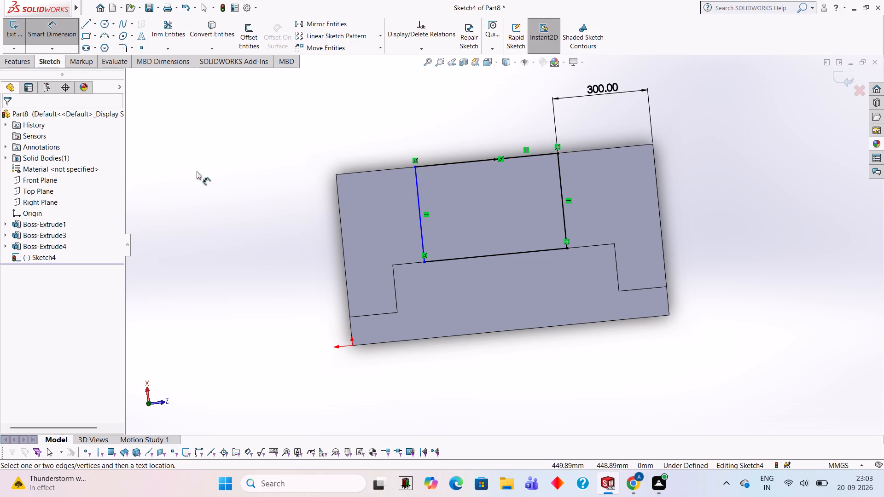
# Dimension the distance from the rectangle's other cross line to the part's opposite end edge and set it to 300 mm.
pyautogui.click(421, 233)
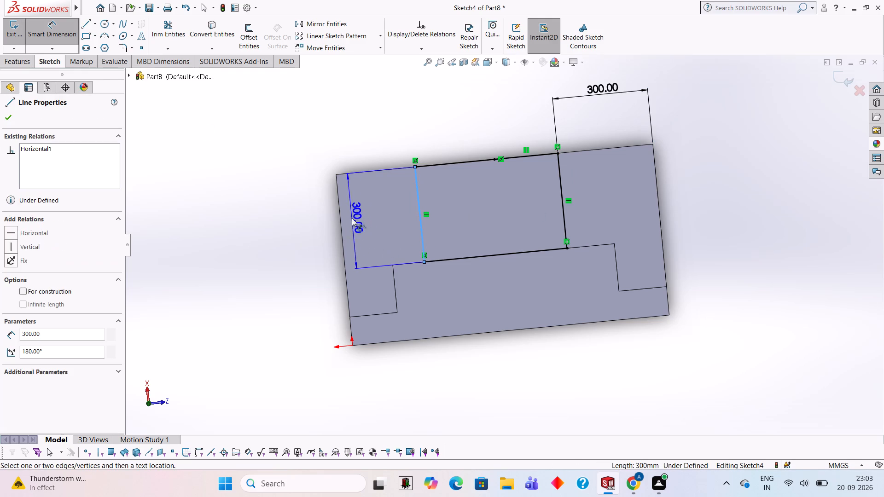
pyautogui.click(341, 215)
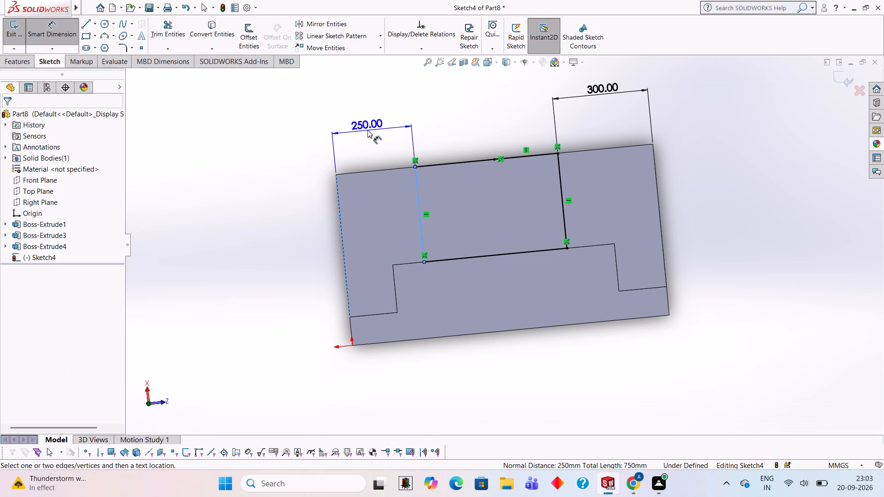
pyautogui.click(368, 127)
pyautogui.write('300')
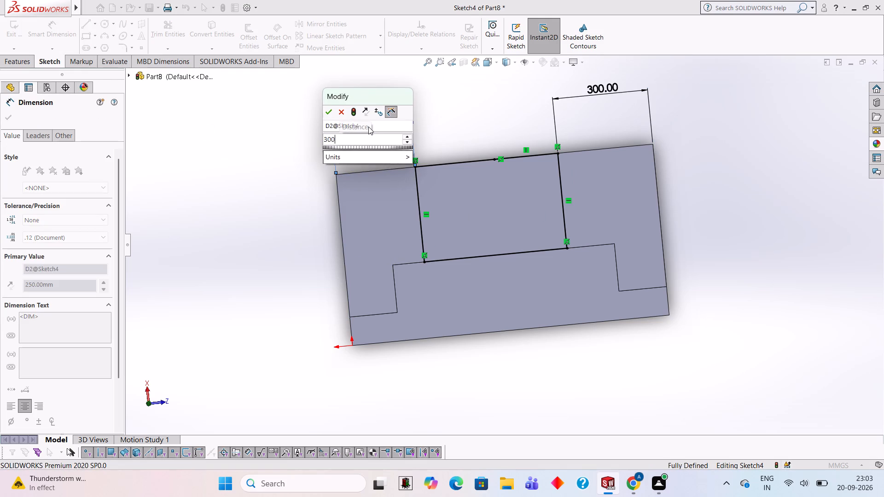
pyautogui.press('Return')
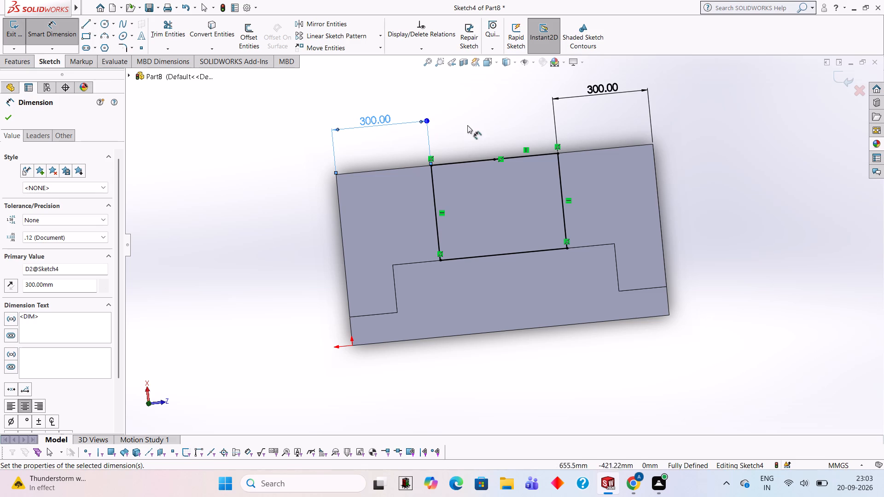
pyautogui.click(770, 155)
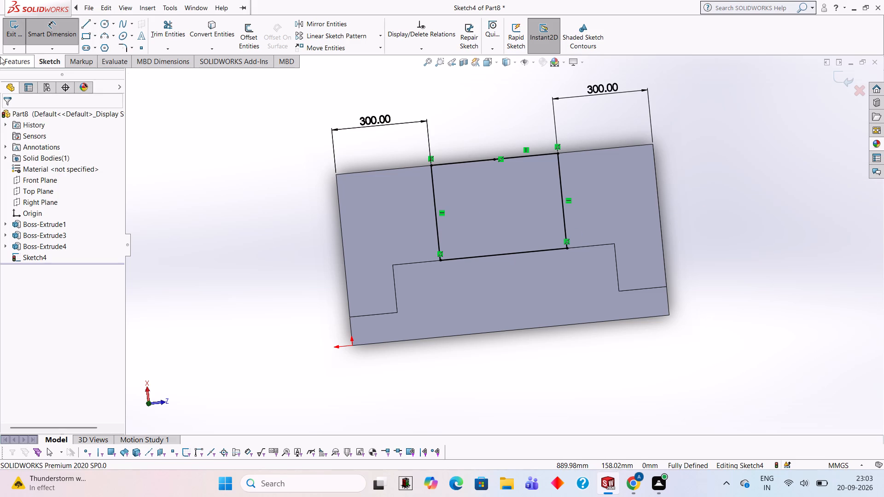
pyautogui.moveTo(0, 13); pyautogui.dragTo(9, 6)
pyautogui.click(174, 147)
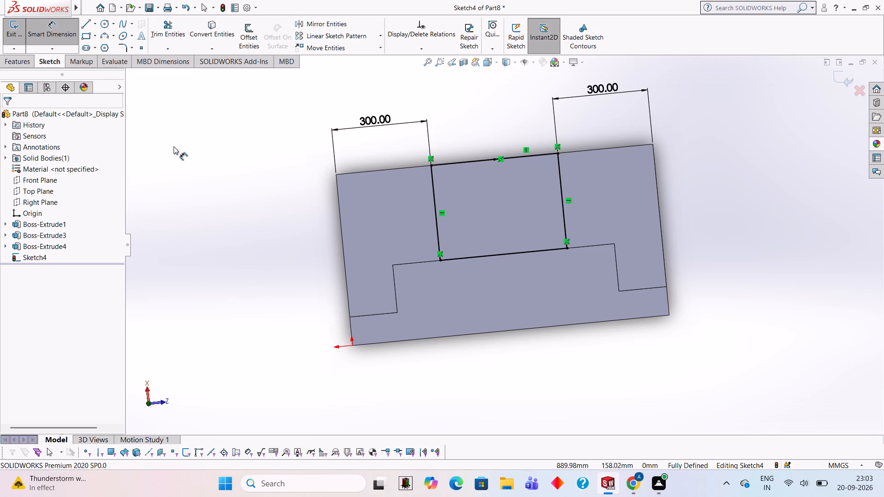
# Extrude the rectangle on the top face as a 100 mm blind boss merged with the part.
pyautogui.click(30, 64)
pyautogui.click(25, 35)
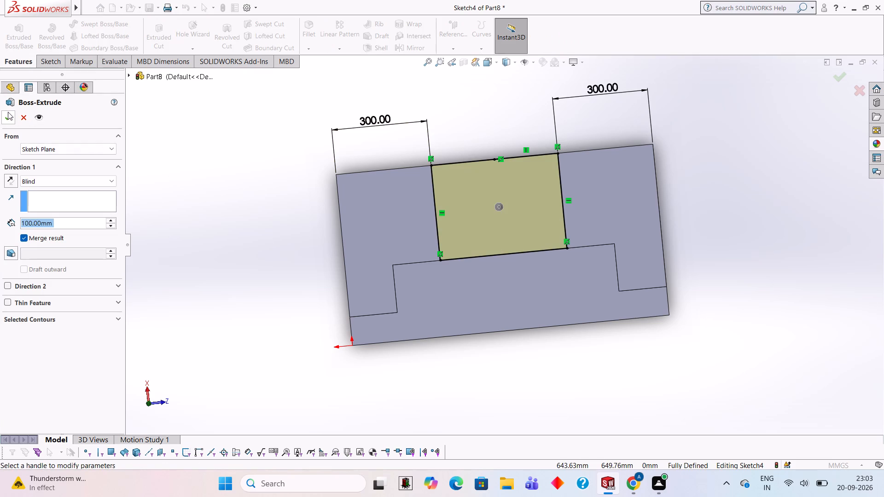
pyautogui.click(8, 112)
# Examine the part with its new top boss from the front, from above and from the L-shaped end.
pyautogui.moveTo(739, 166); pyautogui.dragTo(736, 164, button='middle')
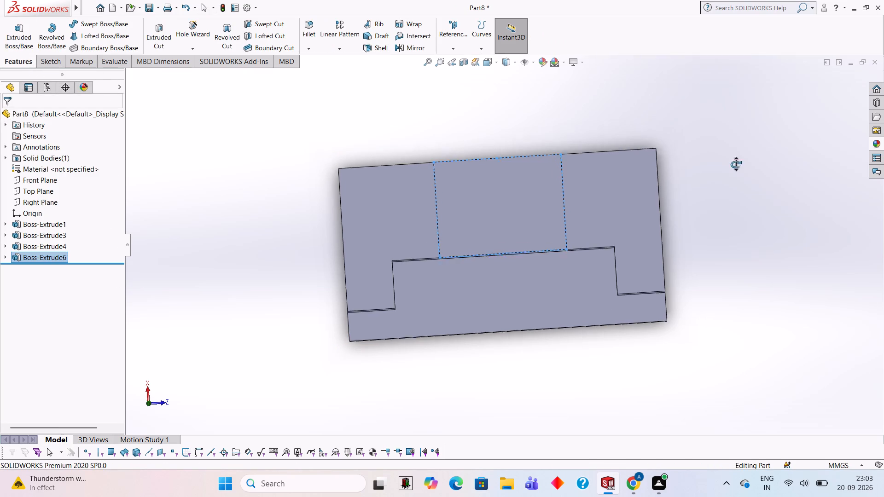
pyautogui.moveTo(736, 164); pyautogui.dragTo(729, 107, button='middle')
pyautogui.click(744, 141)
pyautogui.moveTo(659, 189); pyautogui.dragTo(676, 100, button='middle')
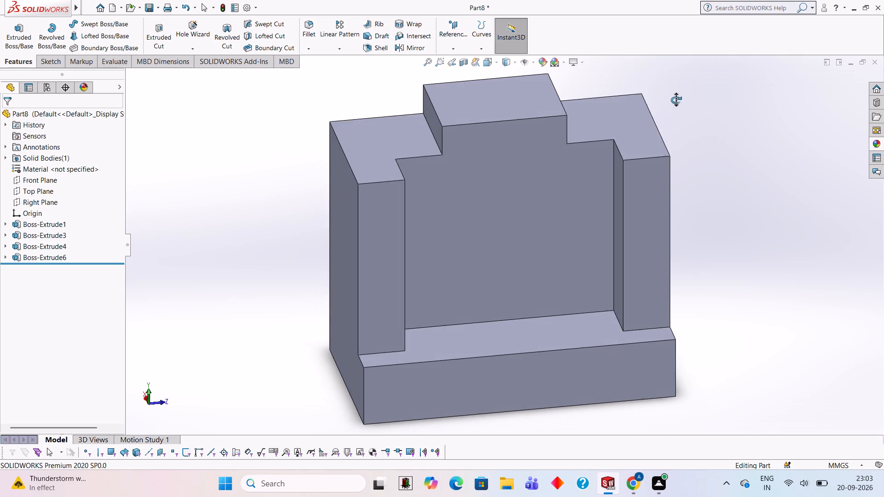
pyautogui.moveTo(676, 100); pyautogui.dragTo(660, 103, button='middle')
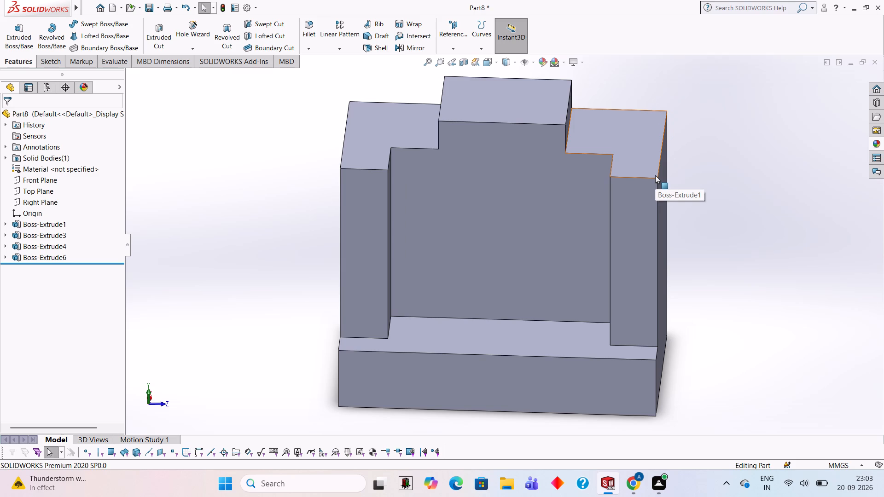
pyautogui.click(717, 200)
pyautogui.moveTo(714, 201); pyautogui.dragTo(687, 189, button='middle')
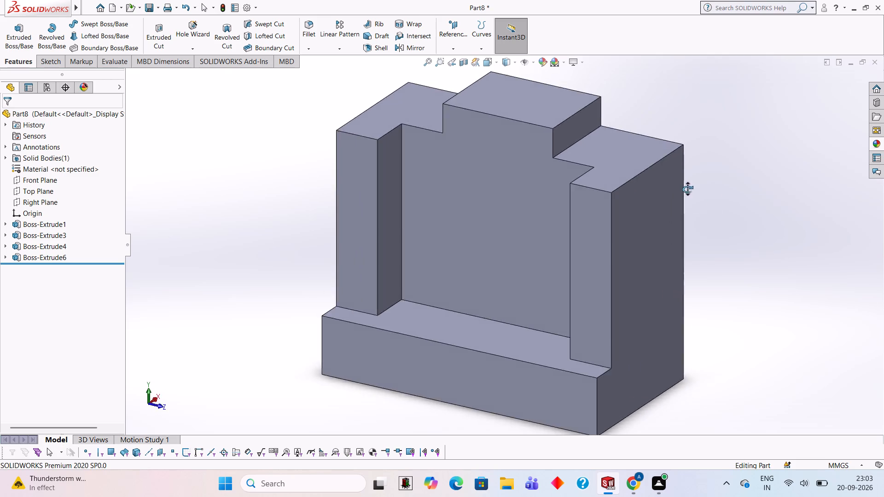
pyautogui.moveTo(687, 189); pyautogui.dragTo(644, 295, button='middle')
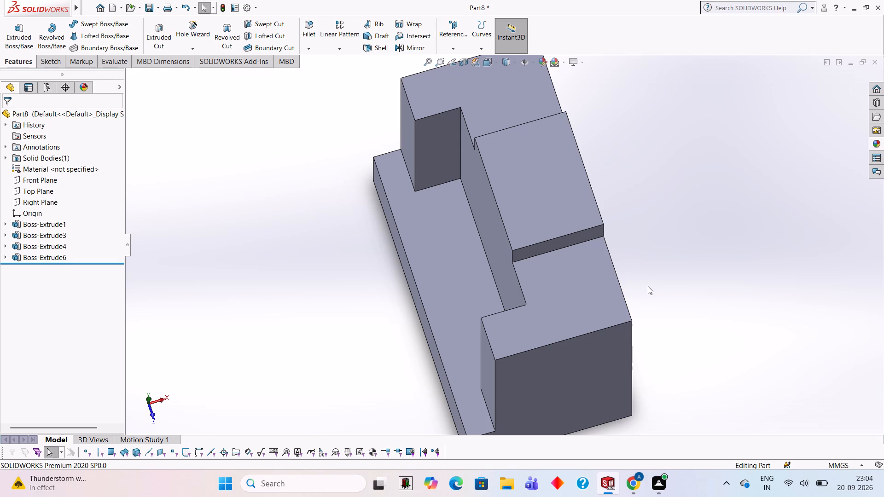
pyautogui.moveTo(704, 301); pyautogui.dragTo(692, 135, button='middle')
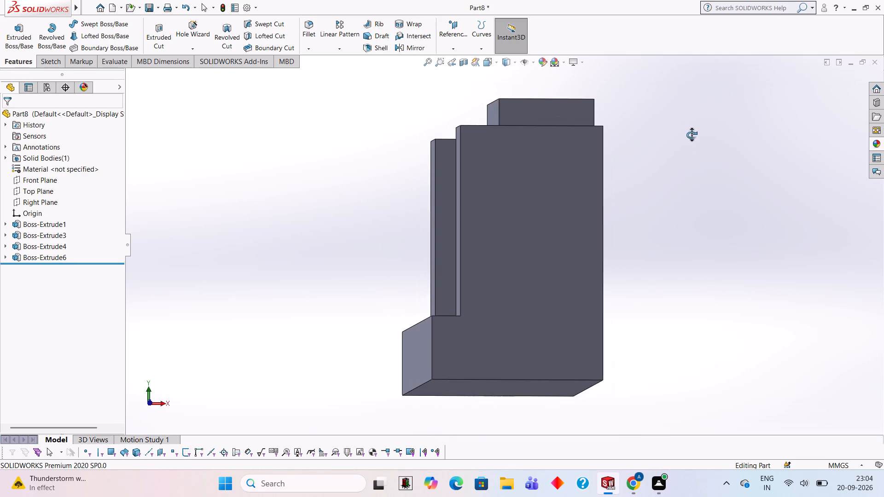
pyautogui.moveTo(692, 135); pyautogui.dragTo(691, 135, button='middle')
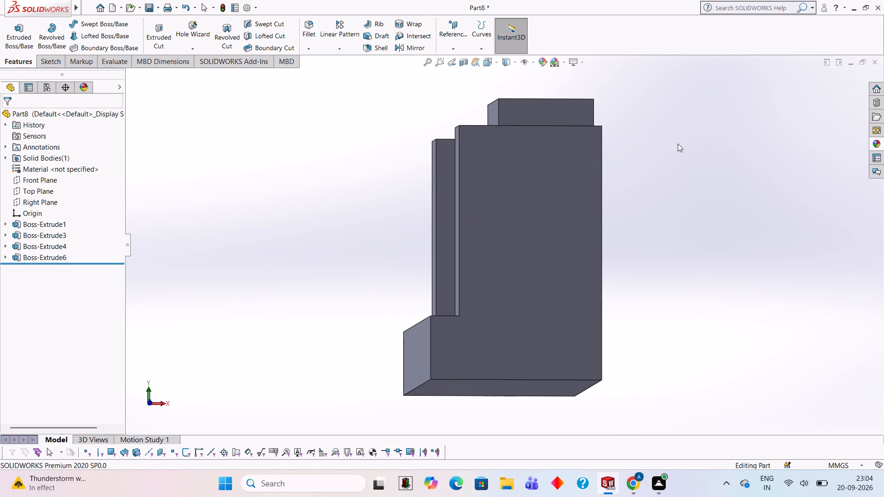
pyautogui.click(682, 224)
pyautogui.scroll(-2, 593, 238)
pyautogui.scroll(3, 593, 238)
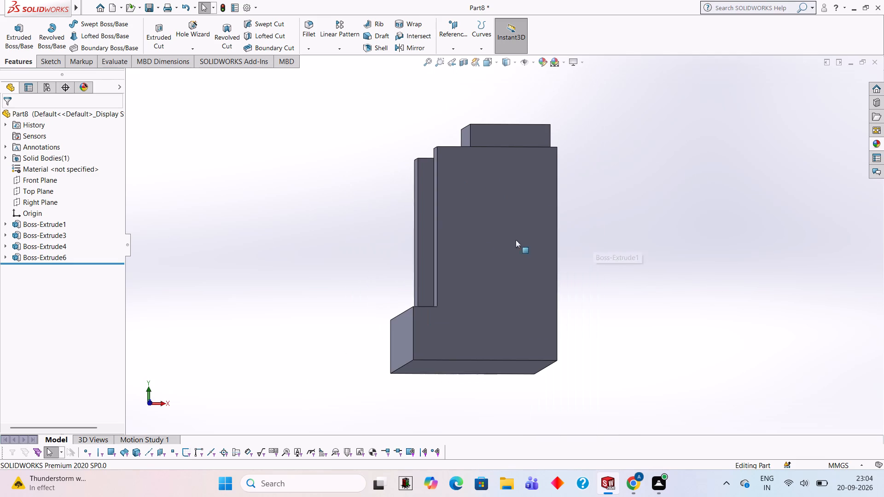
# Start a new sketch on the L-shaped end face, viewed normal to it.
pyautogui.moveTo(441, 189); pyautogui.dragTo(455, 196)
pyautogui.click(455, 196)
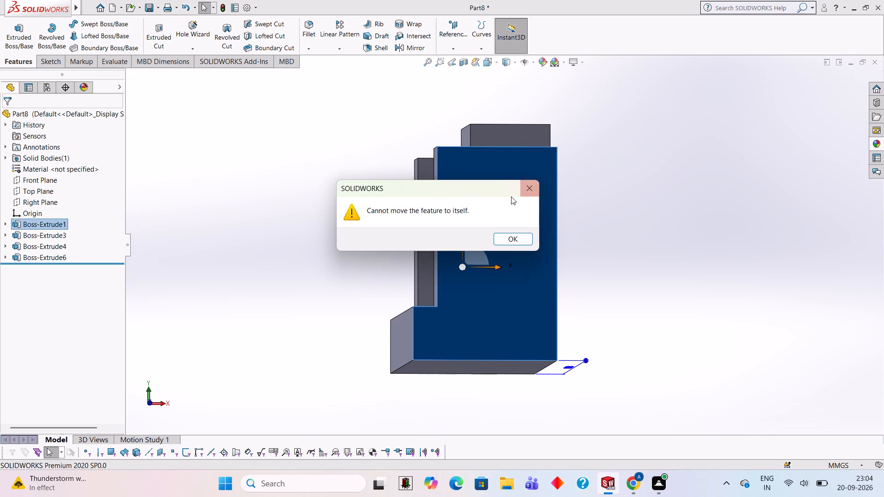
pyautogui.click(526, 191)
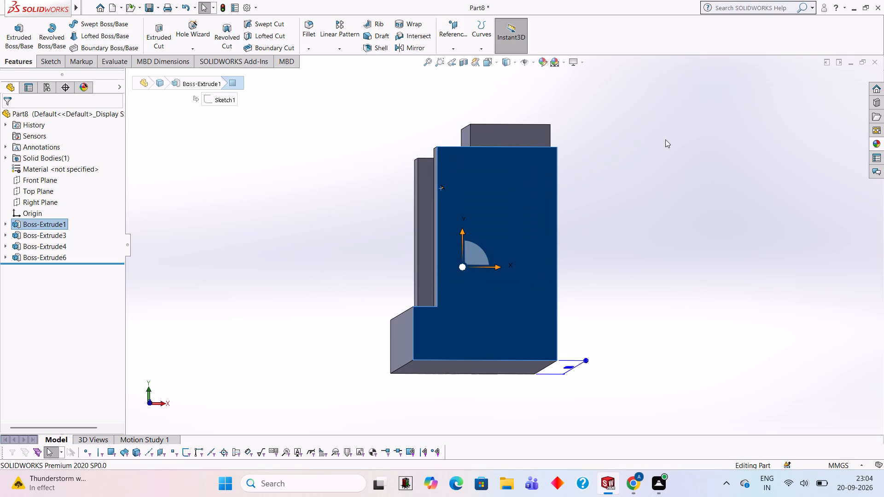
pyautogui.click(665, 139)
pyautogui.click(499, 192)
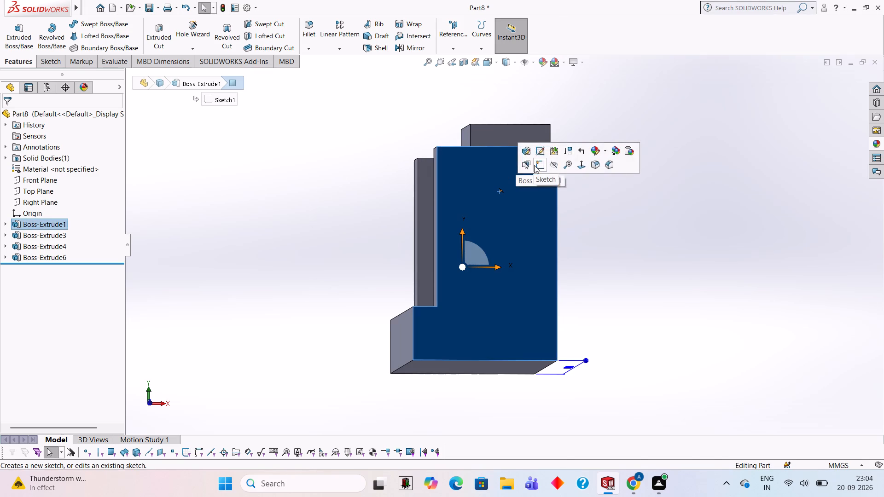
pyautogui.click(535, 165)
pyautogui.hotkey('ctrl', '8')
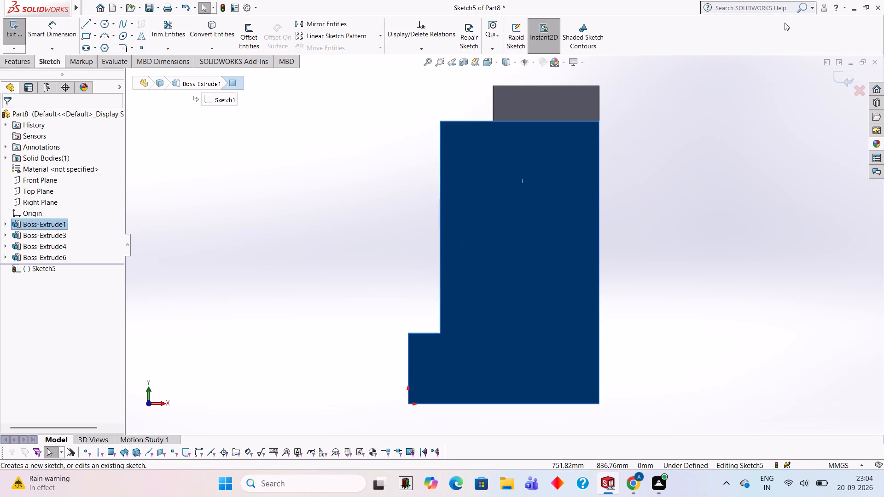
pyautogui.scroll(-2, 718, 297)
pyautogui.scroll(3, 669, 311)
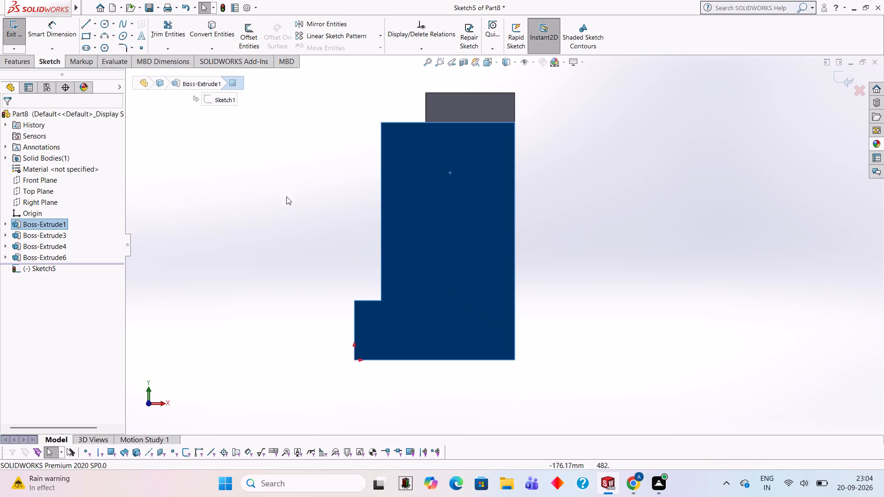
# Check the lengths of the end face's short front edge and bottom edge with Smart Dimension, and leave the sketch without placing dimensions.
pyautogui.click(47, 34)
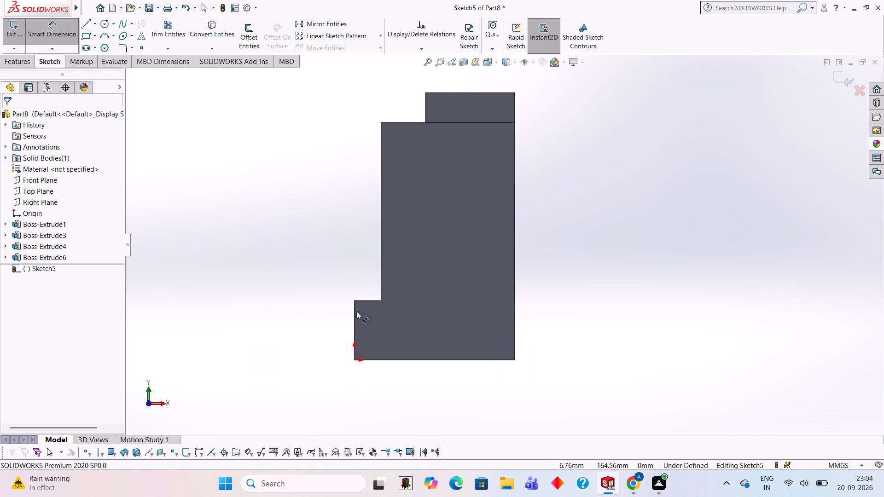
pyautogui.click(354, 310)
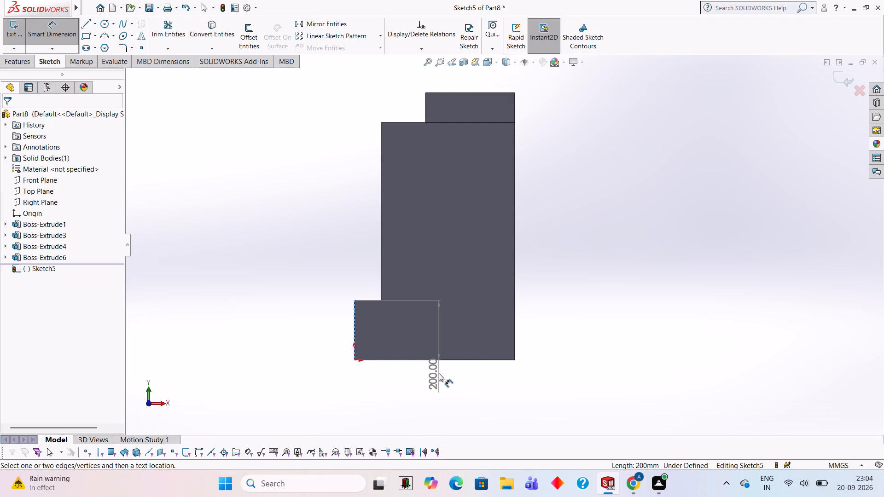
pyautogui.press('Escape')
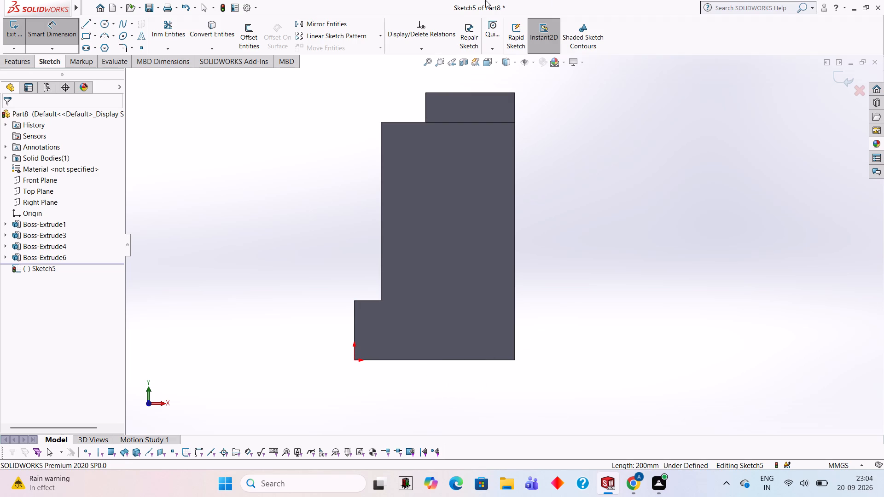
pyautogui.click(449, 358)
pyautogui.click(452, 361)
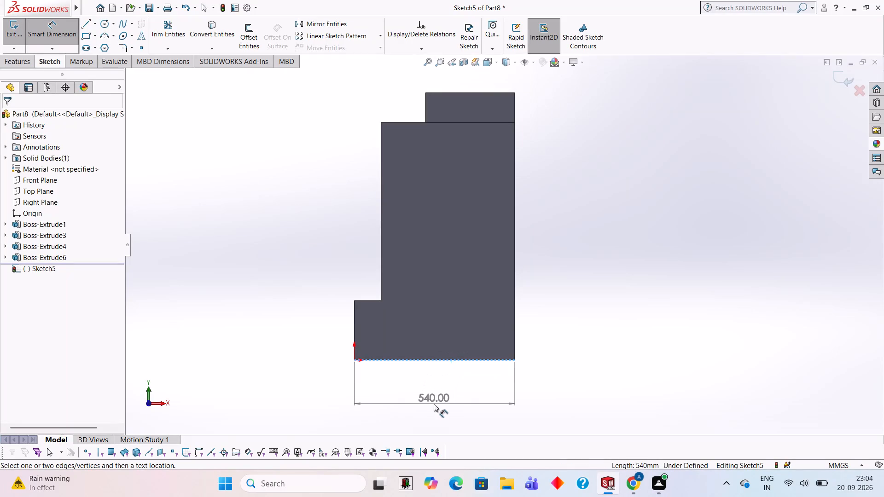
pyautogui.doubleClick(434, 404)
pyautogui.press('Escape')
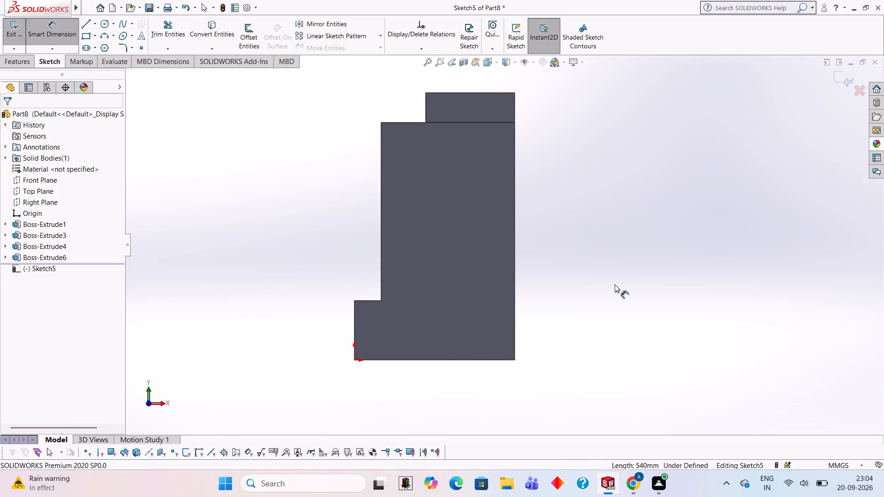
pyautogui.moveTo(335, 12); pyautogui.dragTo(395, 62, button='middle')
pyautogui.moveTo(517, 168); pyautogui.dragTo(611, 262, button='middle')
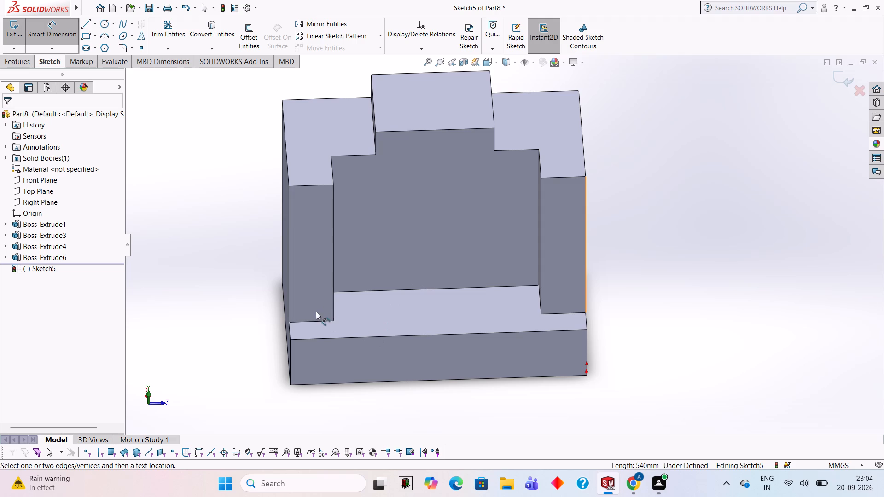
pyautogui.click(454, 357)
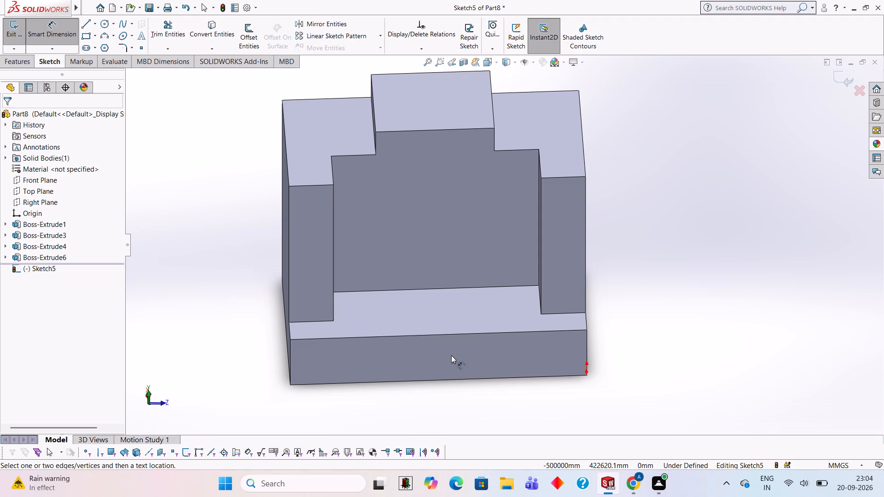
pyautogui.click(842, 80)
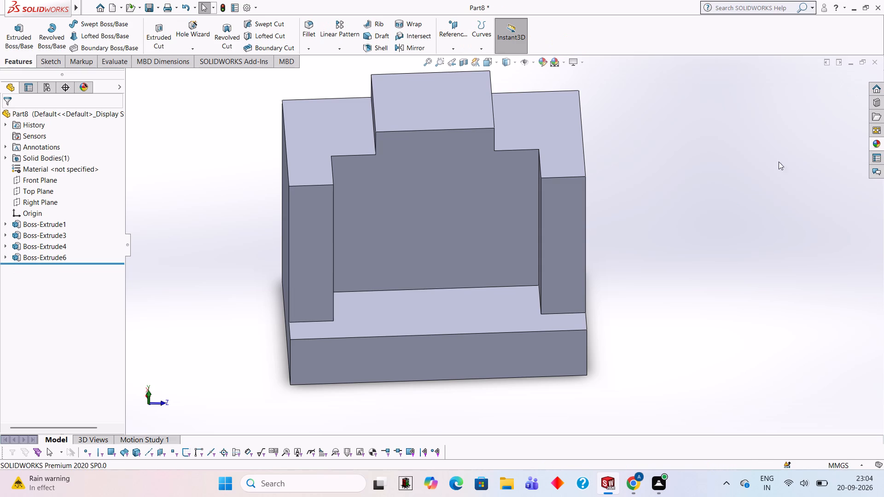
# Sketch a 200 mm vertical line on the base's front face, from the middle of its bottom edge to its top edge.
pyautogui.click(459, 364)
pyautogui.click(504, 335)
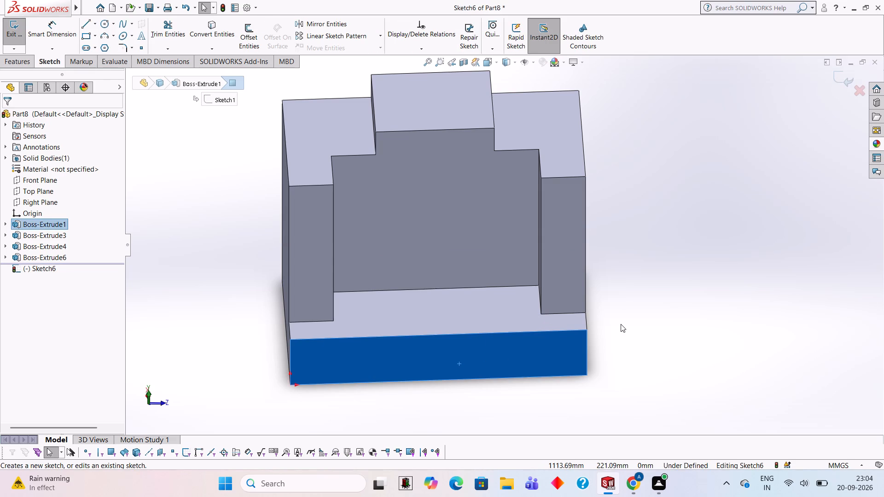
pyautogui.hotkey('ctrl', '8')
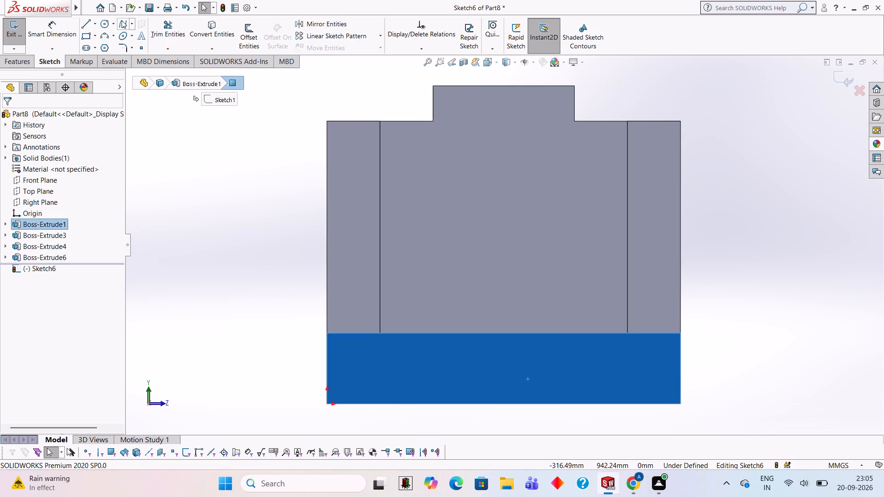
pyautogui.click(307, 137)
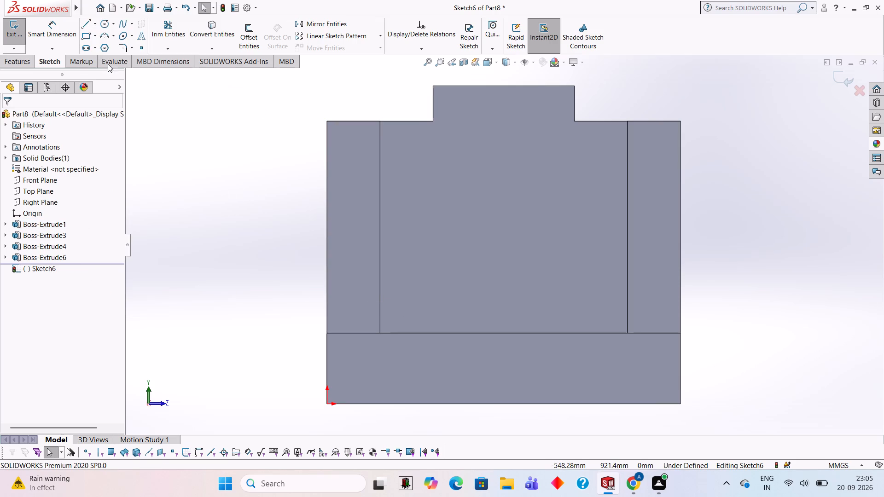
pyautogui.click(87, 23)
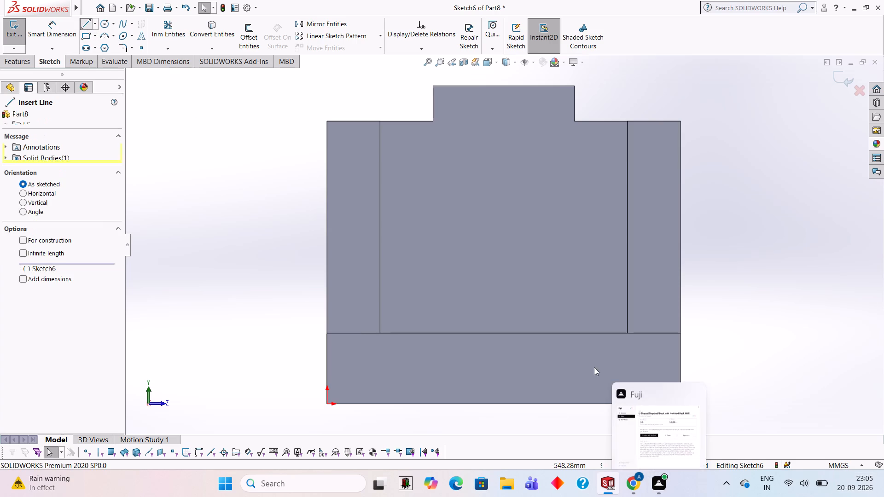
pyautogui.click(502, 403)
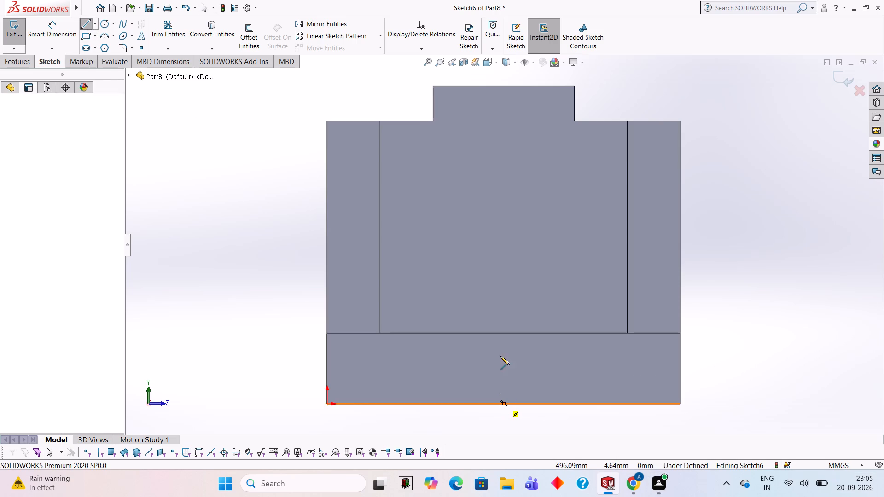
pyautogui.click(502, 332)
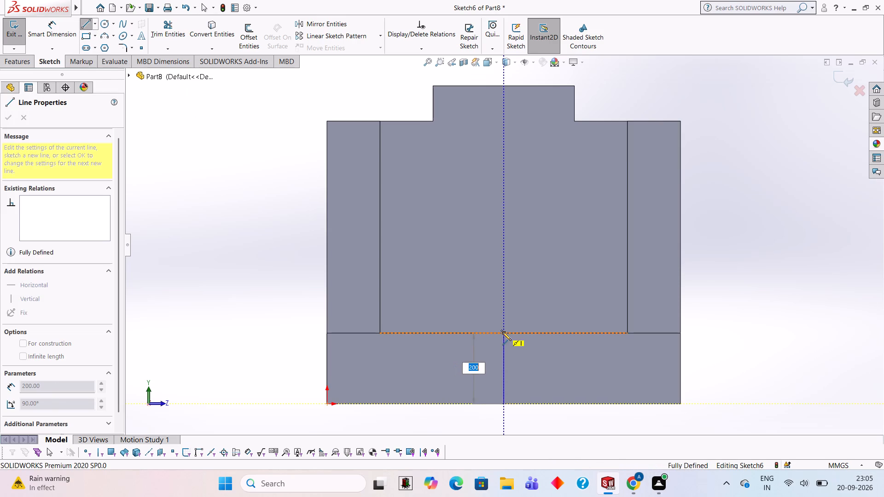
pyautogui.press('Escape')
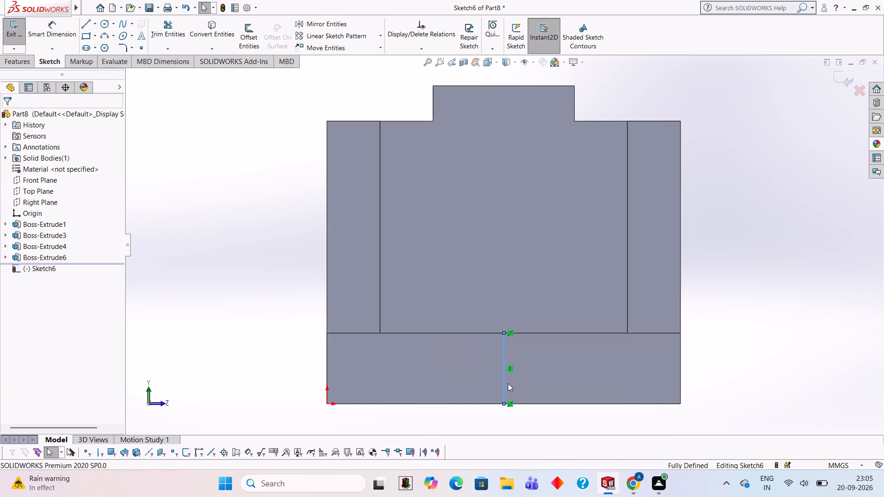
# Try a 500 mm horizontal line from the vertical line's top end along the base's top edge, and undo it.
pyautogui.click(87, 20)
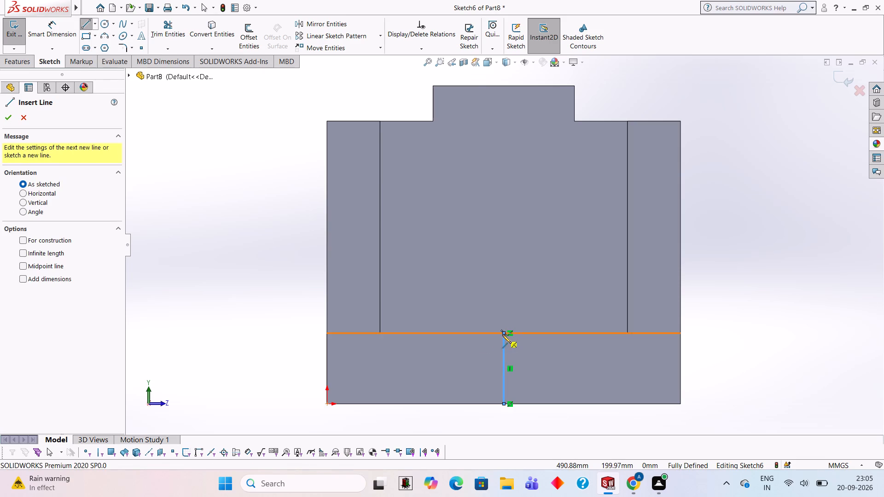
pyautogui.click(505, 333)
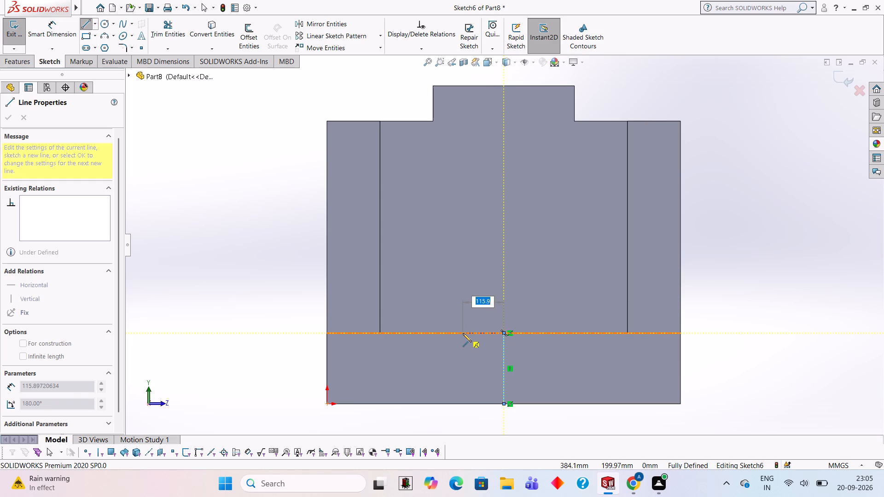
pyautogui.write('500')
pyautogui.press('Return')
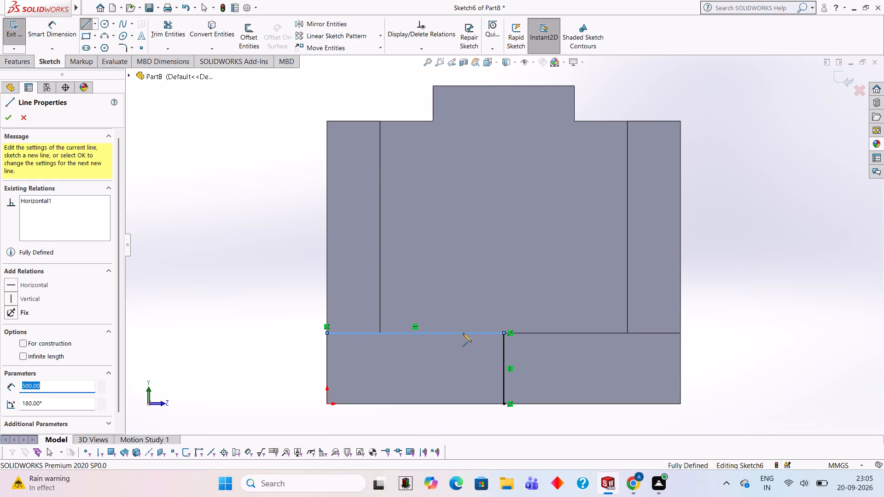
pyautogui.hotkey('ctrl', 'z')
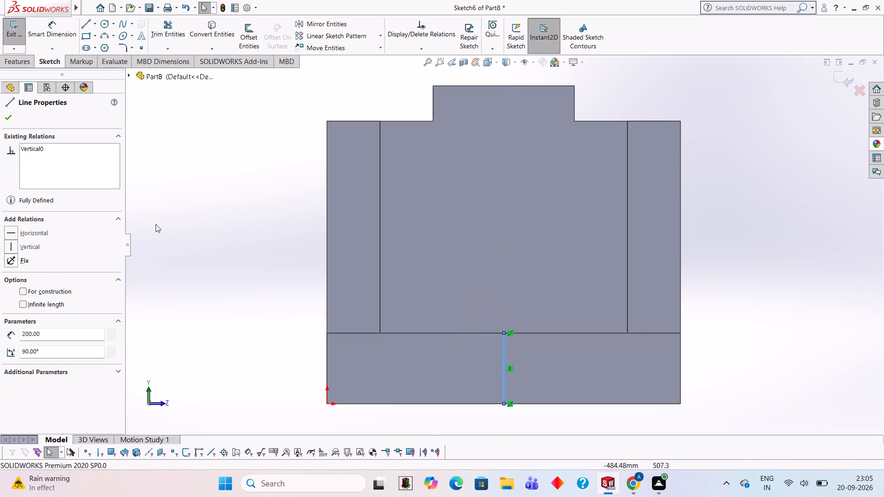
# Sketch a closed 500 mm by 50 mm rectangle centred on the vertical line, hanging from the base front face's top edge.
pyautogui.click(88, 28)
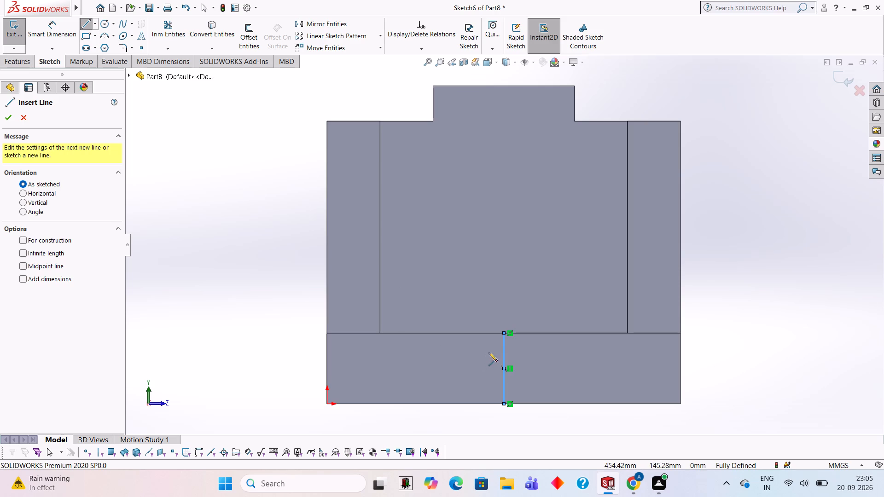
pyautogui.click(502, 334)
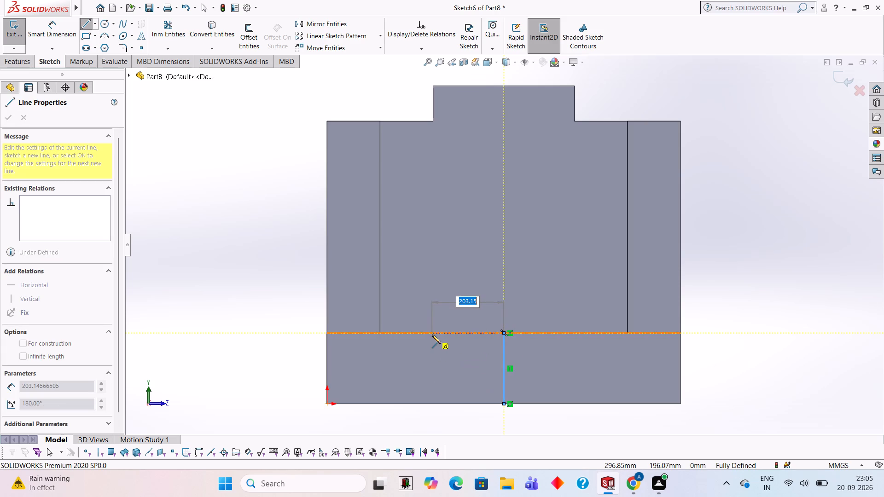
pyautogui.write('250')
pyautogui.press('Return')
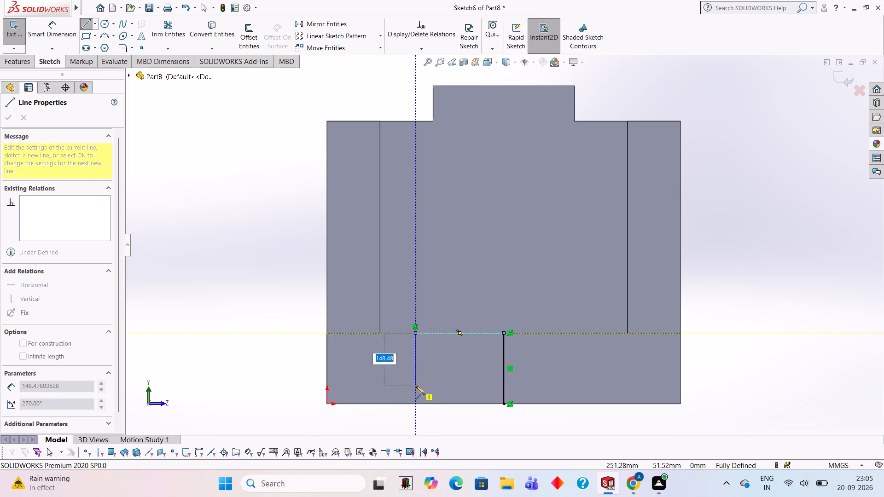
pyautogui.write('50')
pyautogui.press('Return')
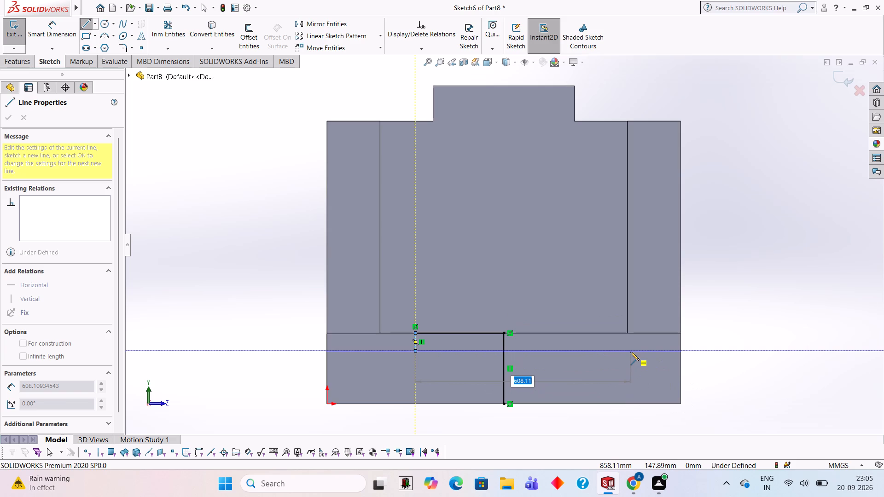
pyautogui.write('500')
pyautogui.press('Return')
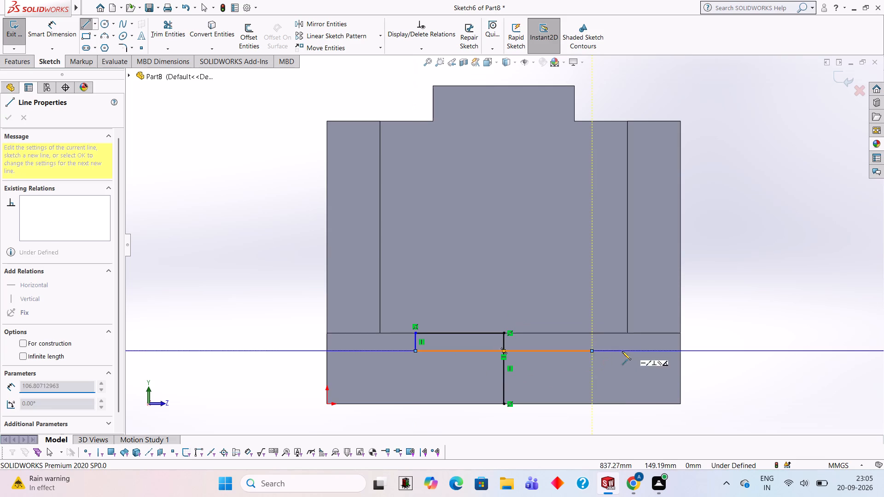
pyautogui.click(591, 333)
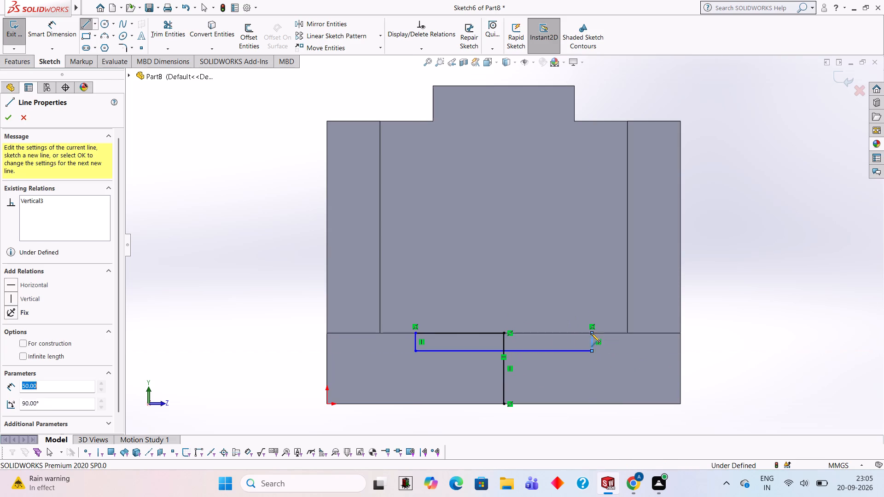
pyautogui.click(504, 334)
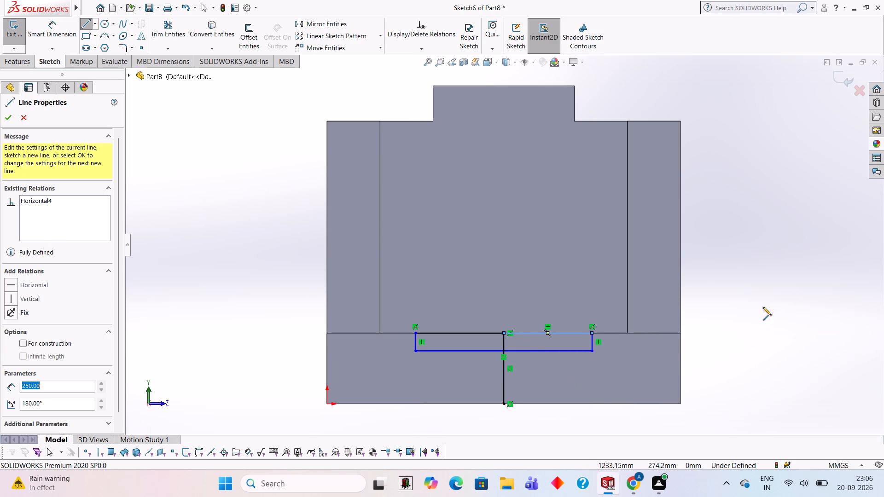
# Trim away the vertical centre line inside and below the rectangle.
pyautogui.click(171, 30)
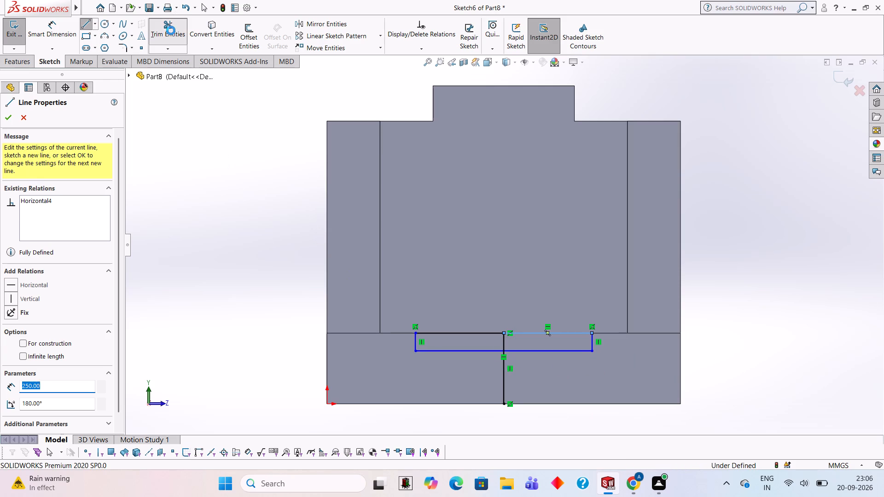
pyautogui.click(502, 341)
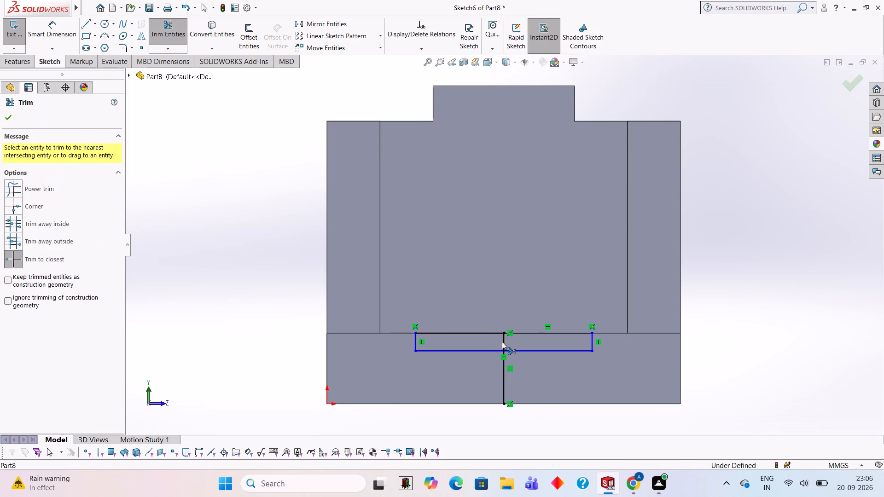
pyautogui.click(504, 372)
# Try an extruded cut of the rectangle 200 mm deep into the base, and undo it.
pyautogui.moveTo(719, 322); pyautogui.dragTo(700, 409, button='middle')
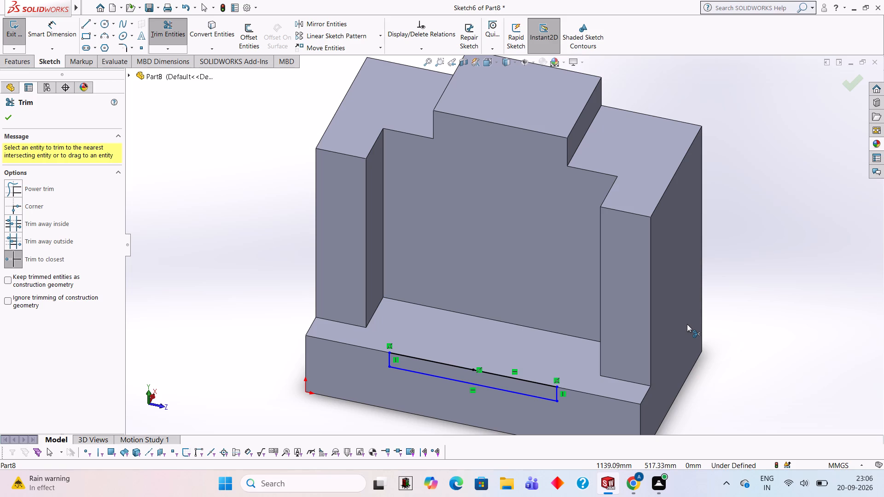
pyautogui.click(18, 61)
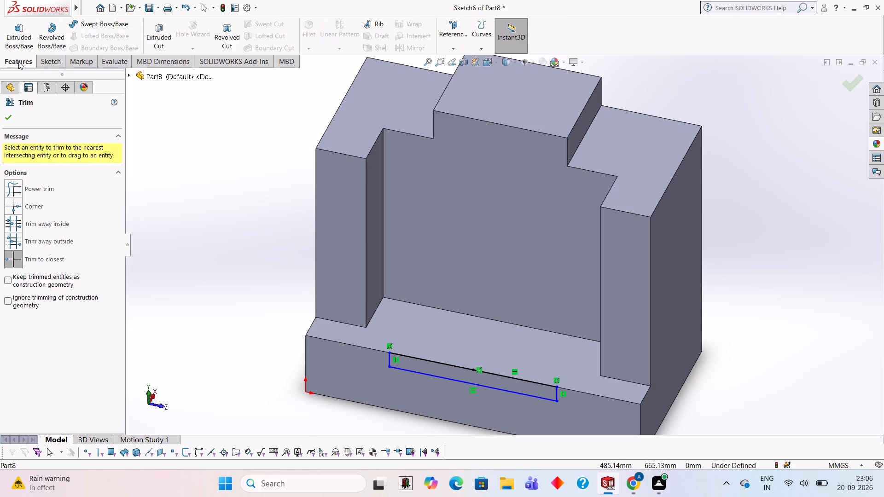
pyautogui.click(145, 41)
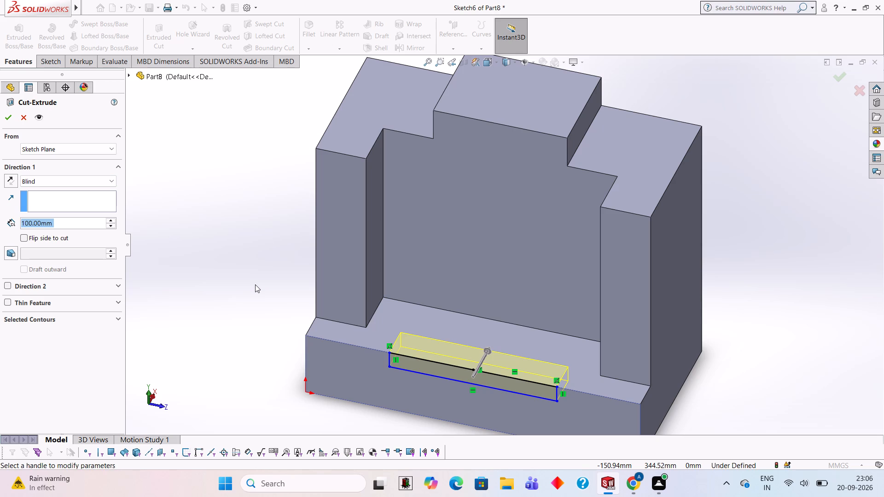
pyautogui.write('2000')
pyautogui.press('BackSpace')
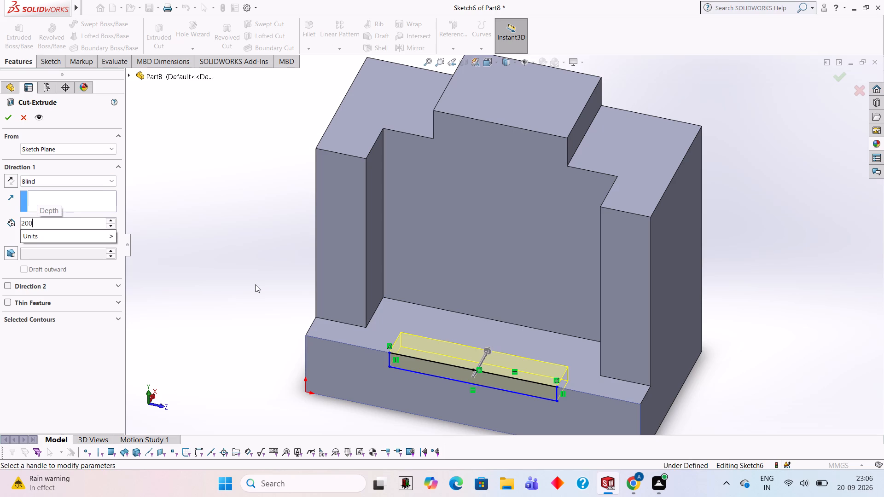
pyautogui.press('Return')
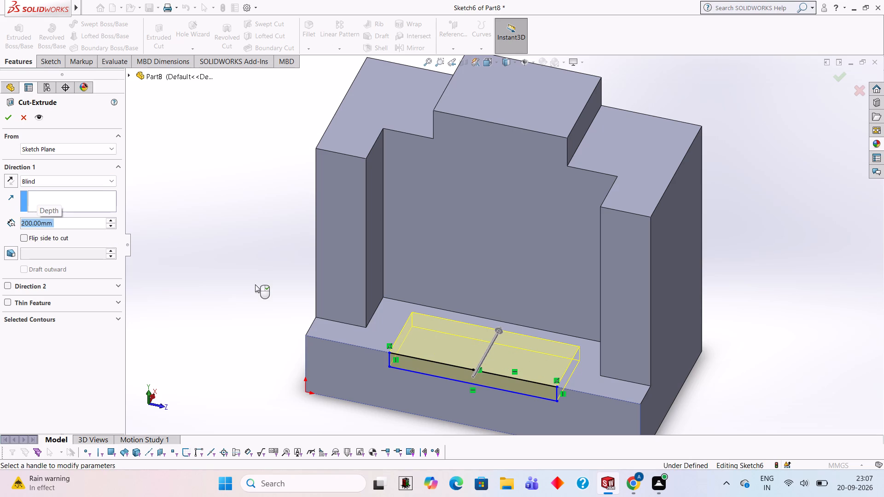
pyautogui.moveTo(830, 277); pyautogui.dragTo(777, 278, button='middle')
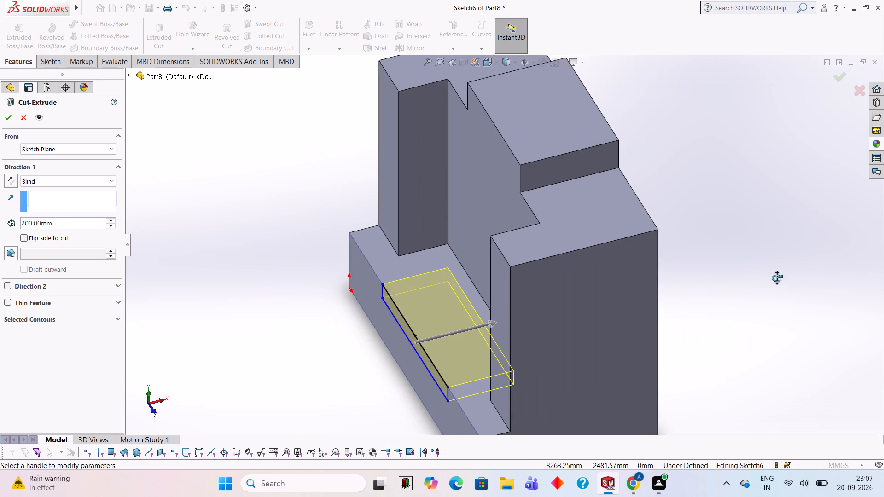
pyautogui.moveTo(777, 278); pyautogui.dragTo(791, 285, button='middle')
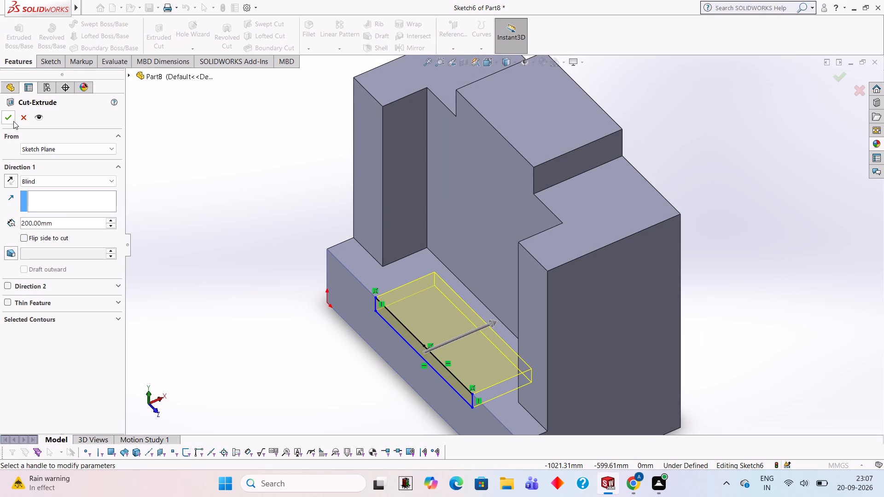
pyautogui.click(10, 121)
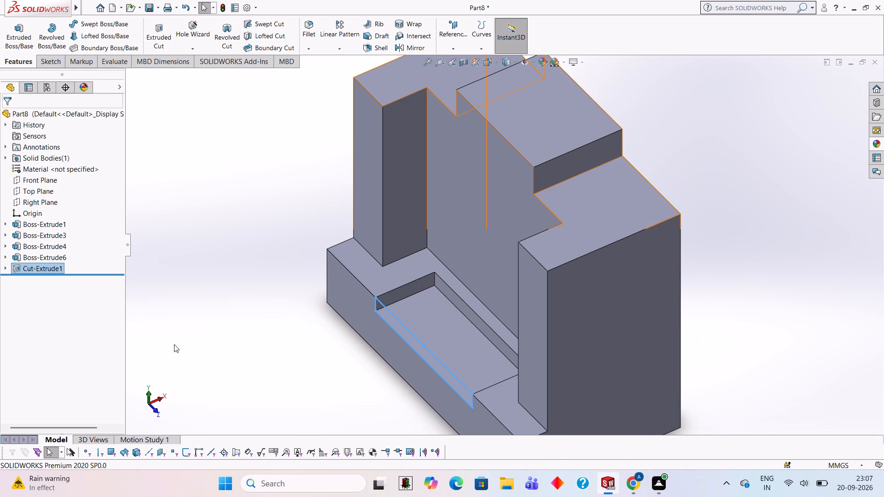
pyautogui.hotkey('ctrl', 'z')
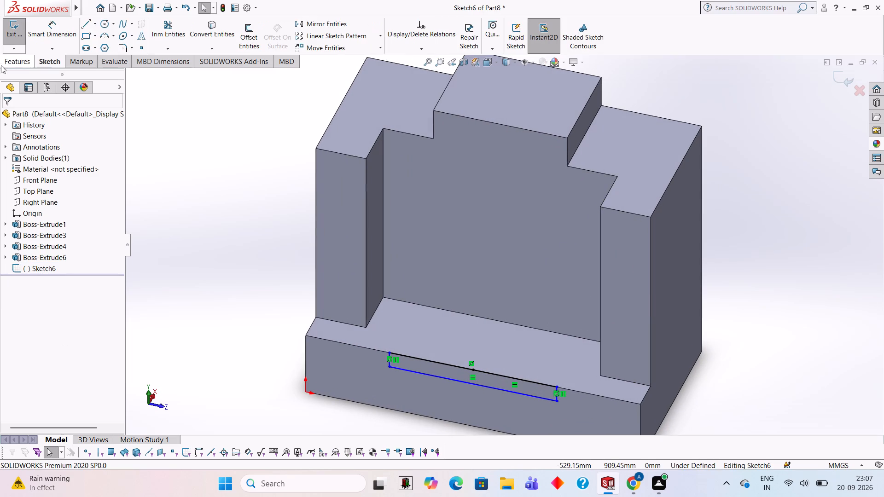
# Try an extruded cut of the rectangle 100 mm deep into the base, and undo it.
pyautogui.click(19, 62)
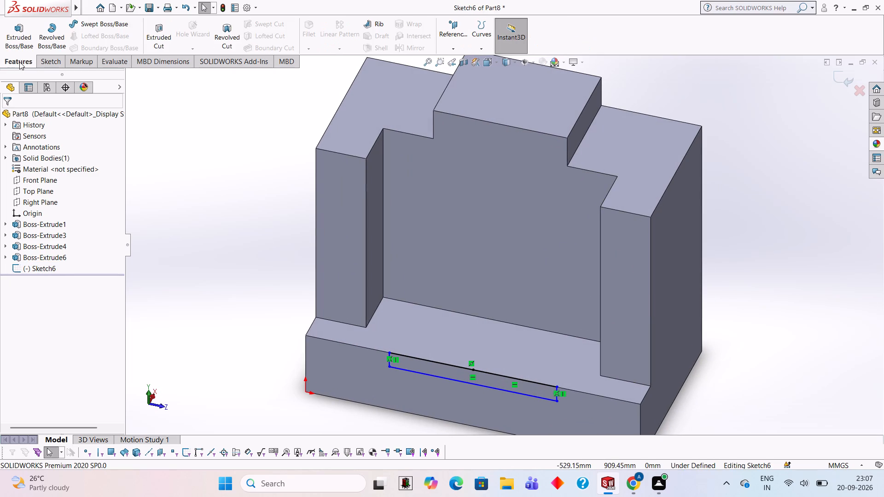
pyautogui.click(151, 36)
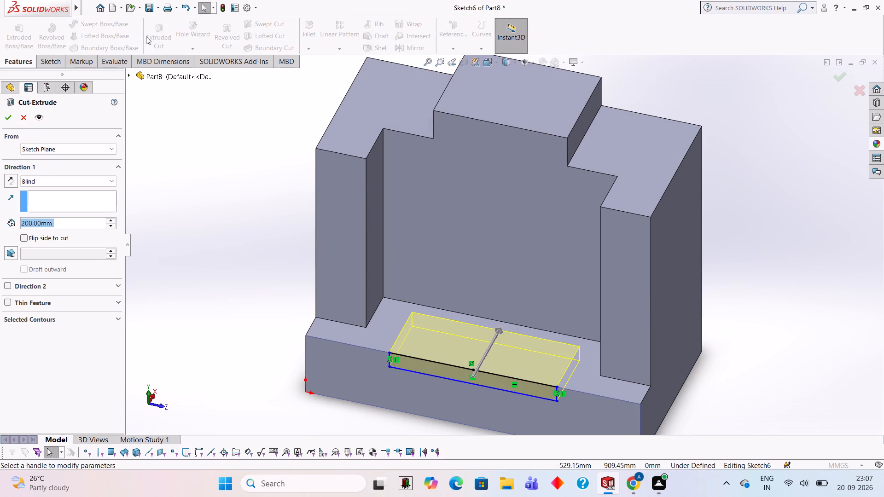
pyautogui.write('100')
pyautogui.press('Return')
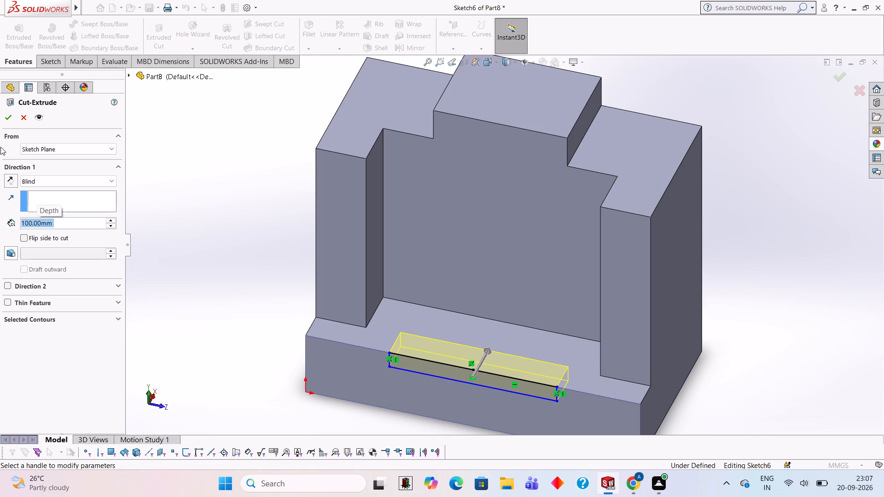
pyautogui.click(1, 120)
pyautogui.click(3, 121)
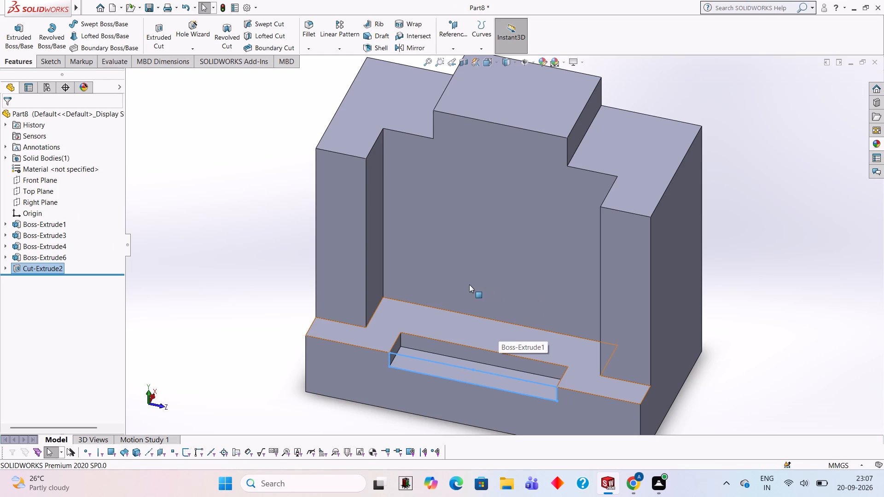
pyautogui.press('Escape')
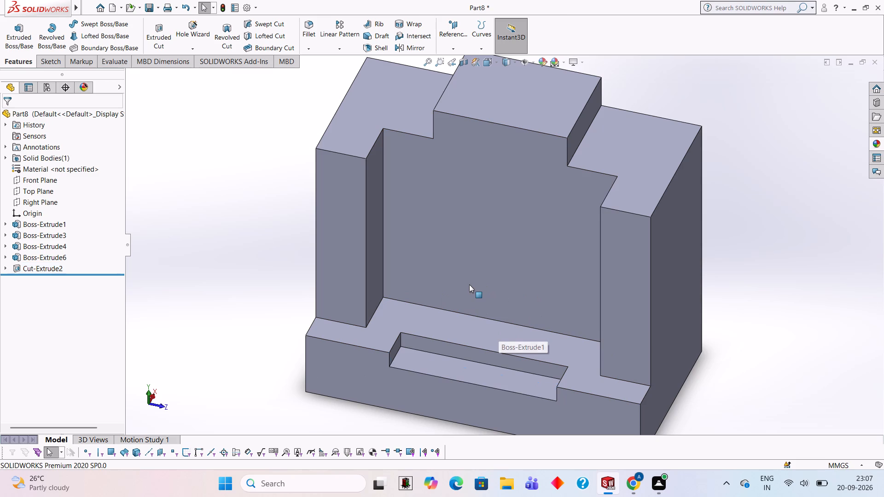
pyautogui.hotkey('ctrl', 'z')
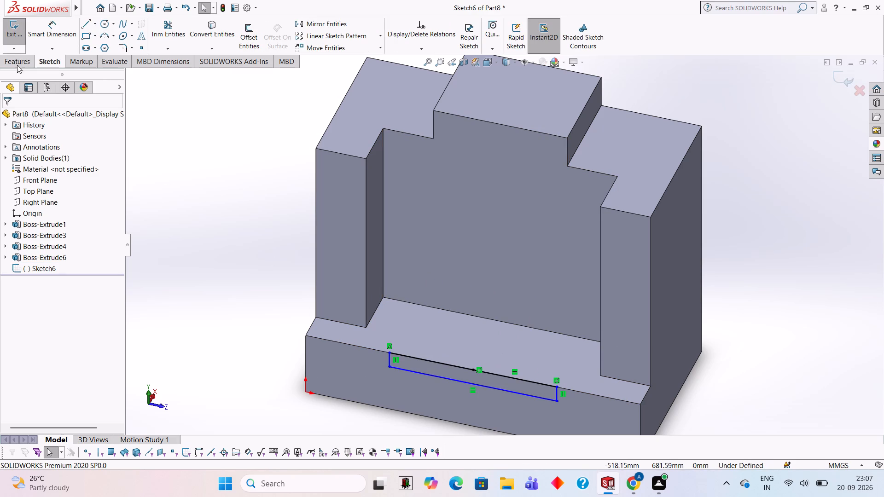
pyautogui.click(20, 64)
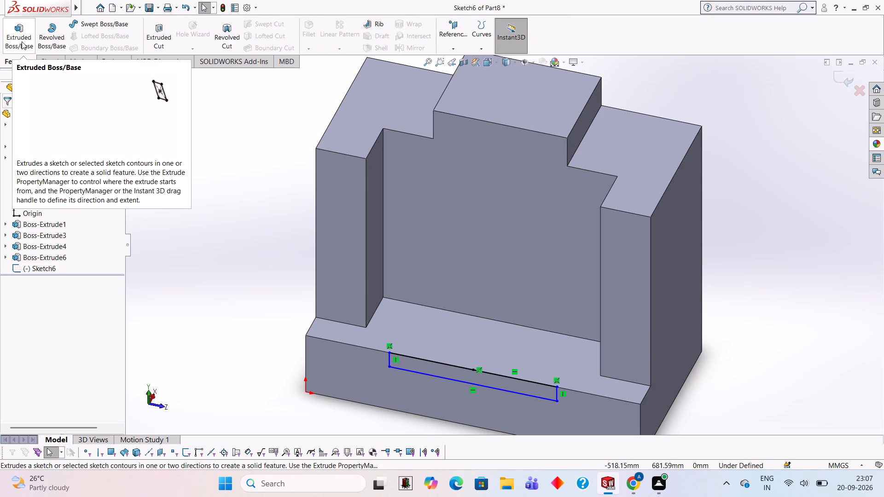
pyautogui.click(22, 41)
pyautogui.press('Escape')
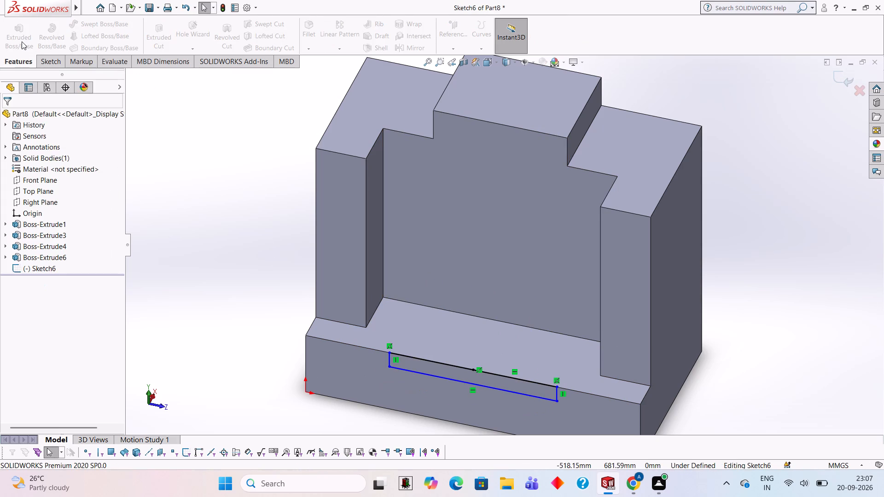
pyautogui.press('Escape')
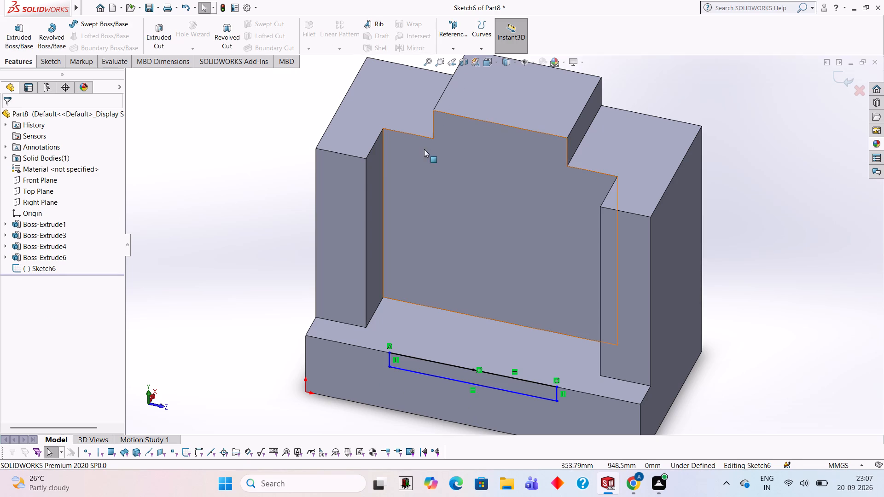
# Cut the rectangle 150 mm blind into the base from its front face with Extruded Cut.
pyautogui.click(29, 61)
pyautogui.click(167, 43)
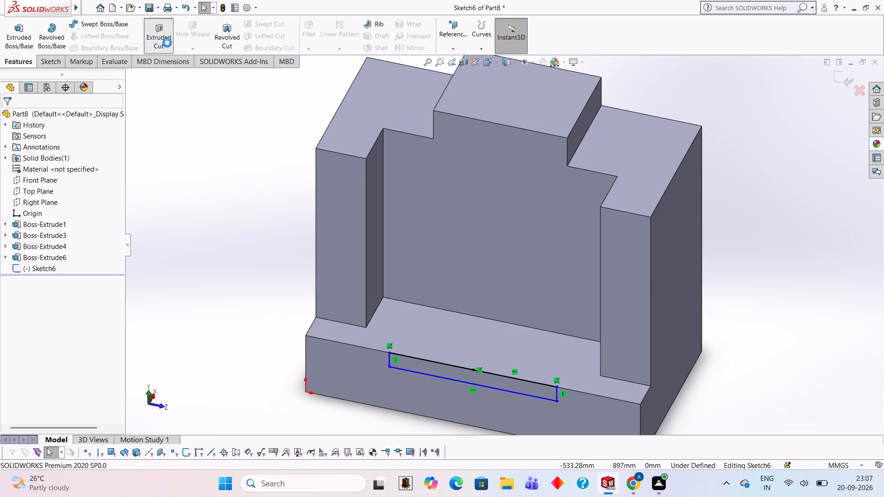
pyautogui.write('150')
pyautogui.press('Return')
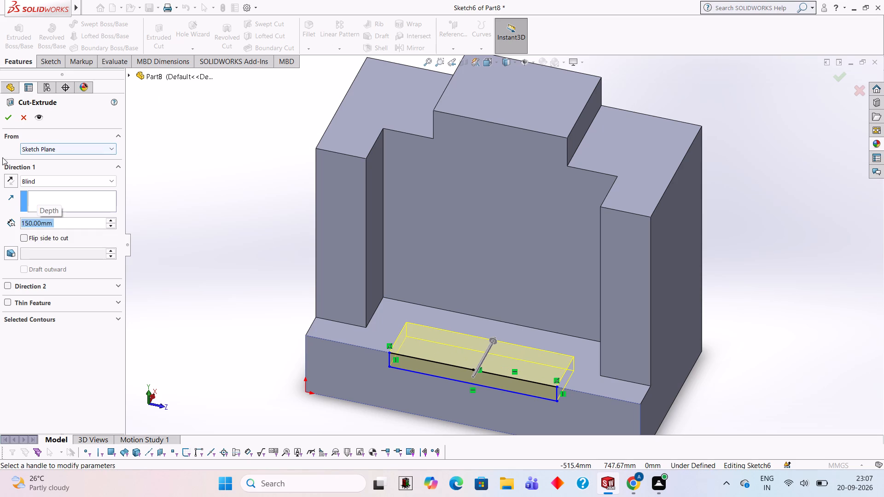
pyautogui.click(9, 123)
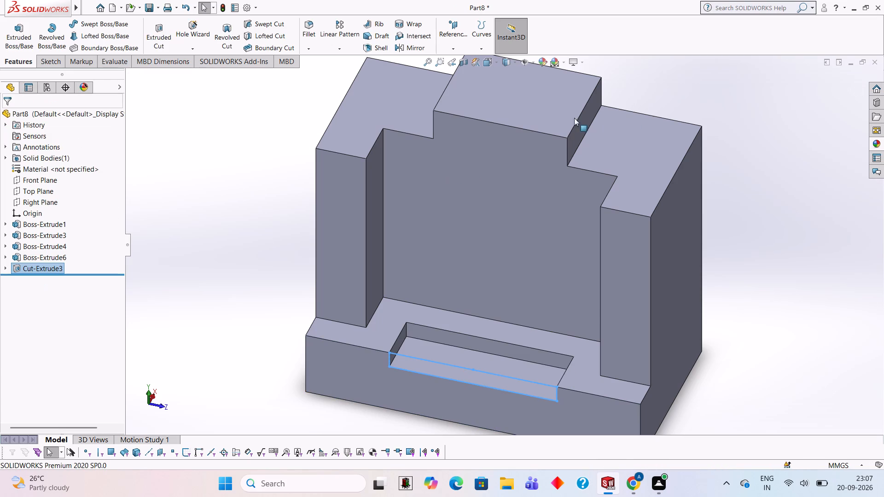
# Sketch an open three-line profile on the base's front face, 50 mm down from the recess corner, 500 mm across and back up to the recess.
pyautogui.click(697, 106)
pyautogui.scroll(2, 685, 204)
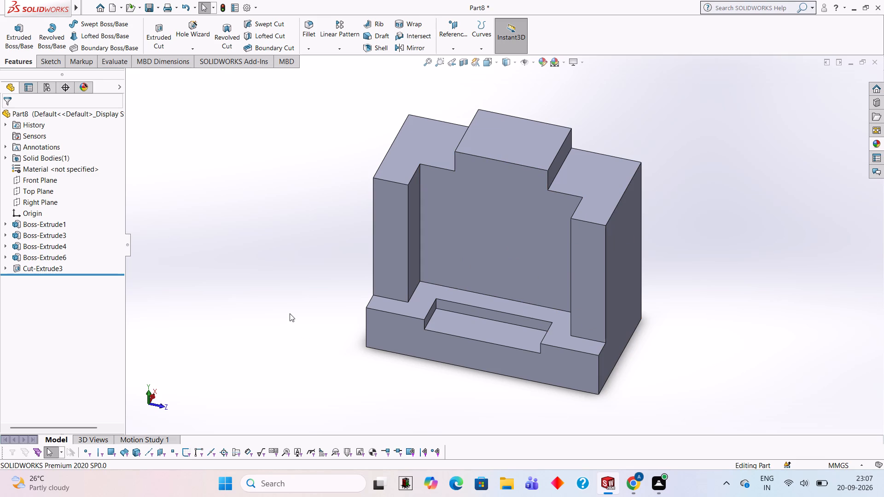
pyautogui.click(480, 346)
pyautogui.click(520, 318)
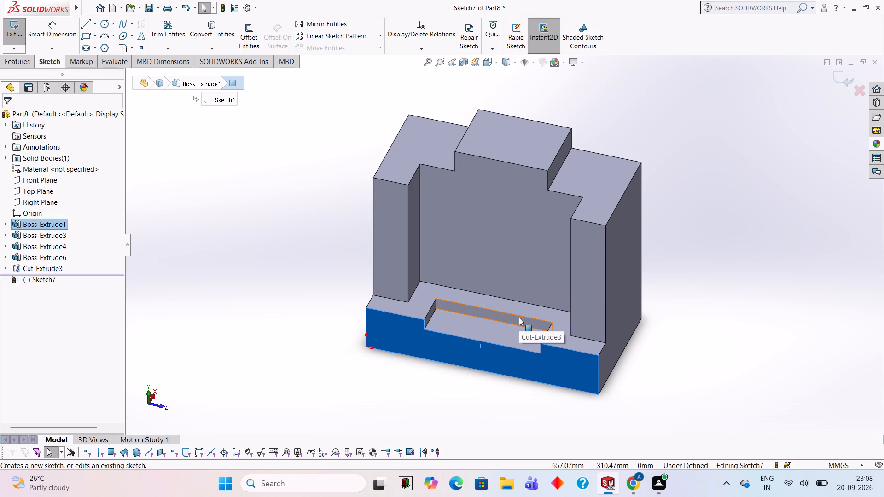
pyautogui.hotkey('ctrl', '8')
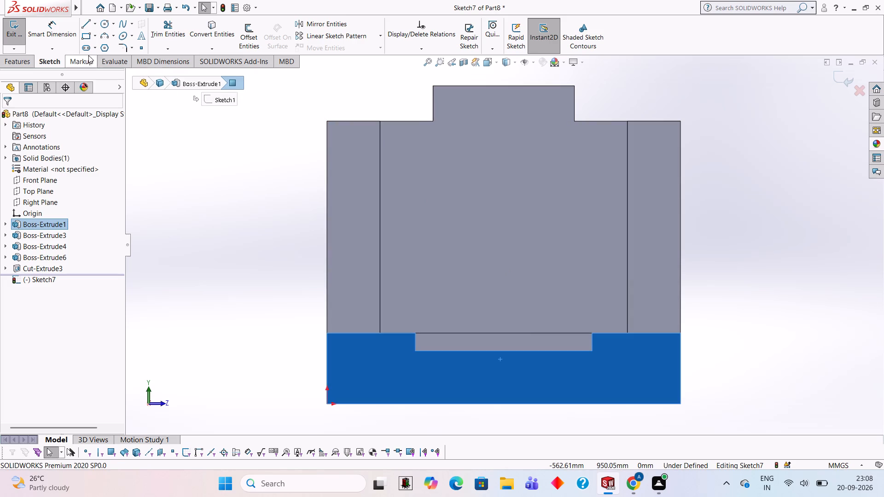
pyautogui.click(87, 28)
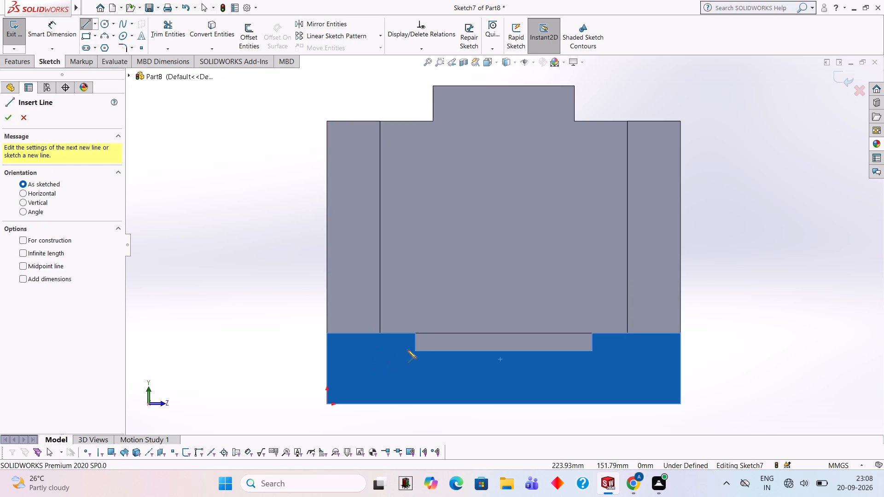
pyautogui.click(415, 350)
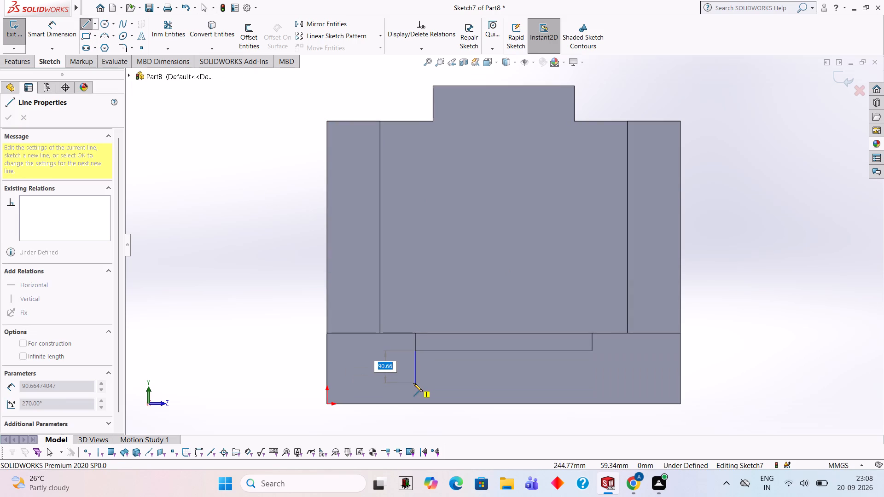
pyautogui.write('50')
pyautogui.press('Return')
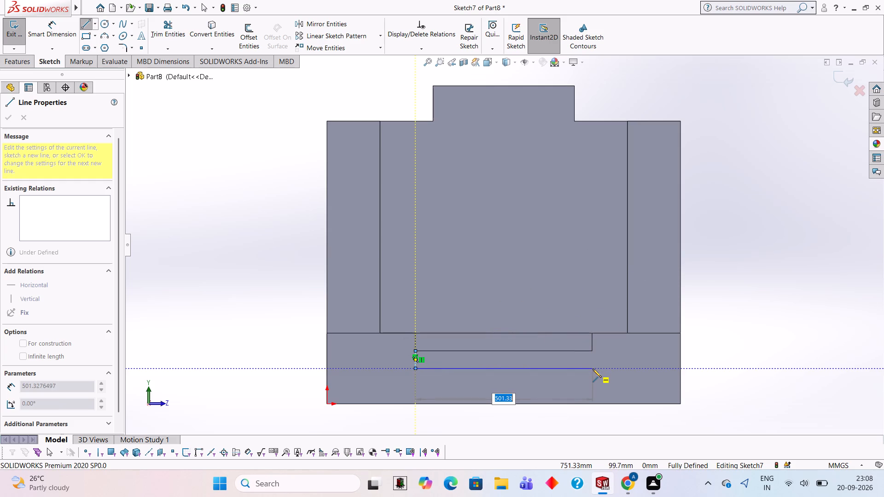
pyautogui.write('500')
pyautogui.press('Return')
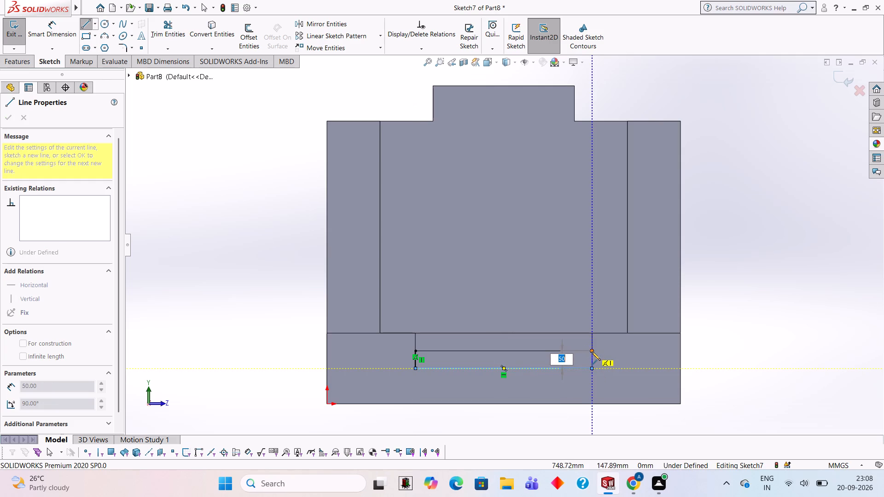
pyautogui.click(592, 352)
pyautogui.press('Escape')
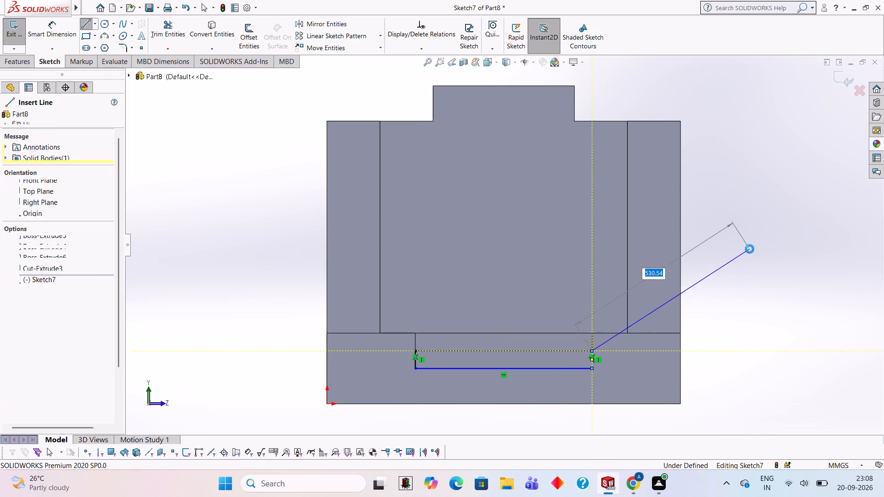
# Cut the open profile below the recess 100 mm blind into the base with Extruded Cut.
pyautogui.moveTo(764, 235); pyautogui.dragTo(700, 311, button='middle')
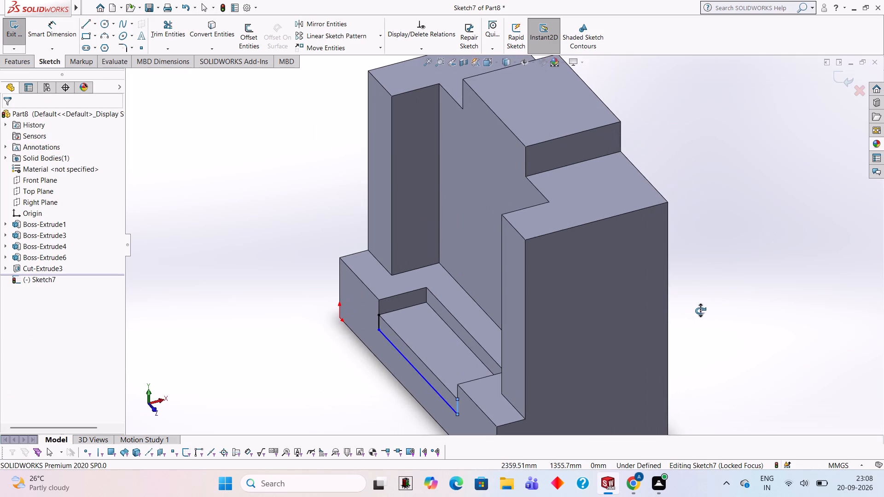
pyautogui.moveTo(700, 311); pyautogui.dragTo(706, 284, button='middle')
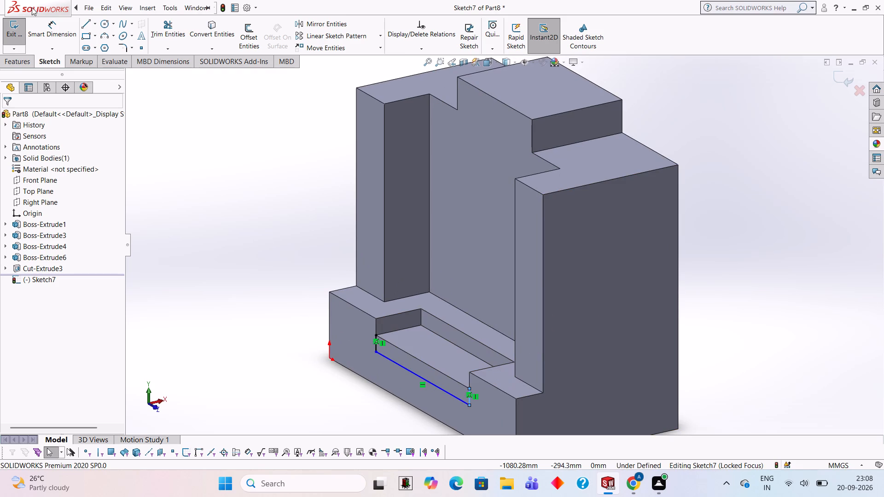
pyautogui.click(29, 63)
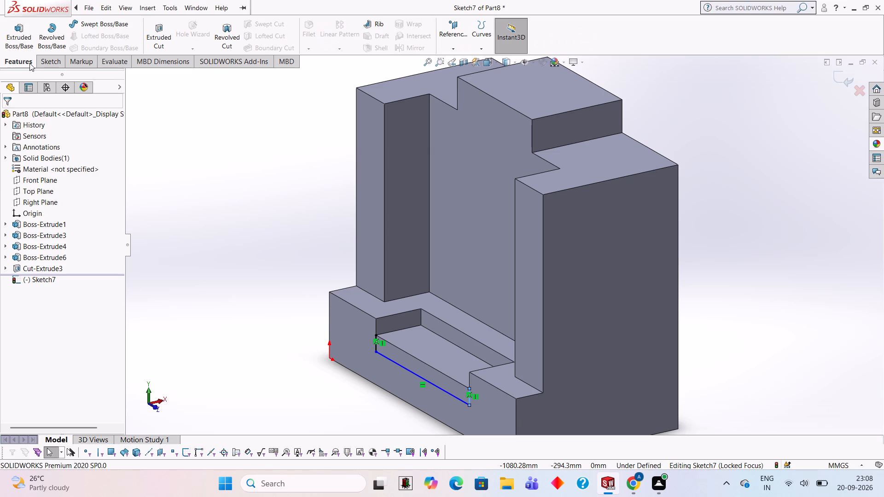
pyautogui.click(151, 43)
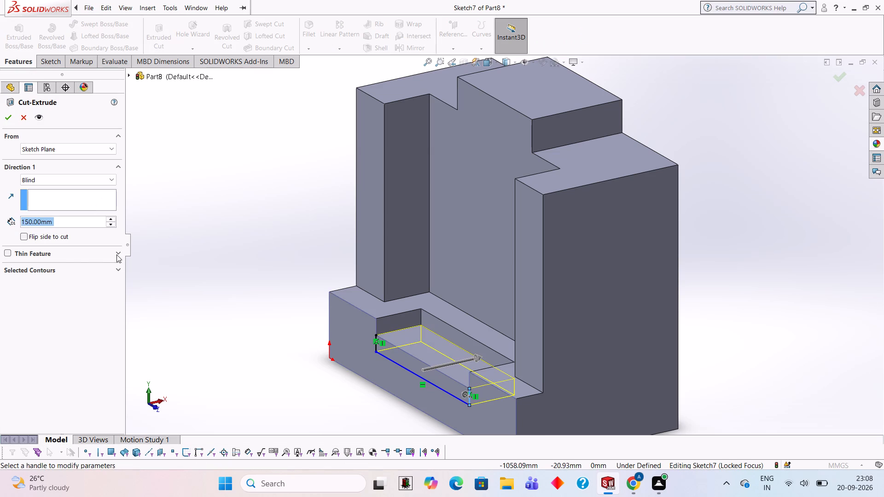
pyautogui.write('100')
pyautogui.press('Return')
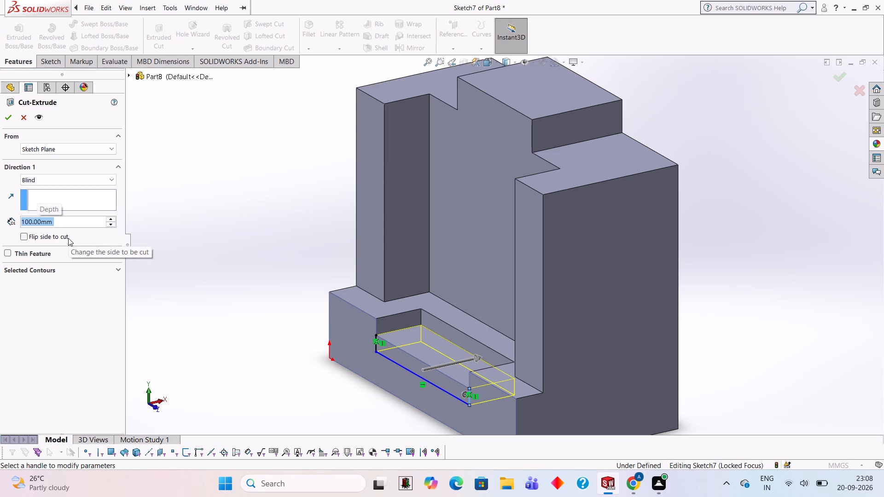
pyautogui.click(6, 117)
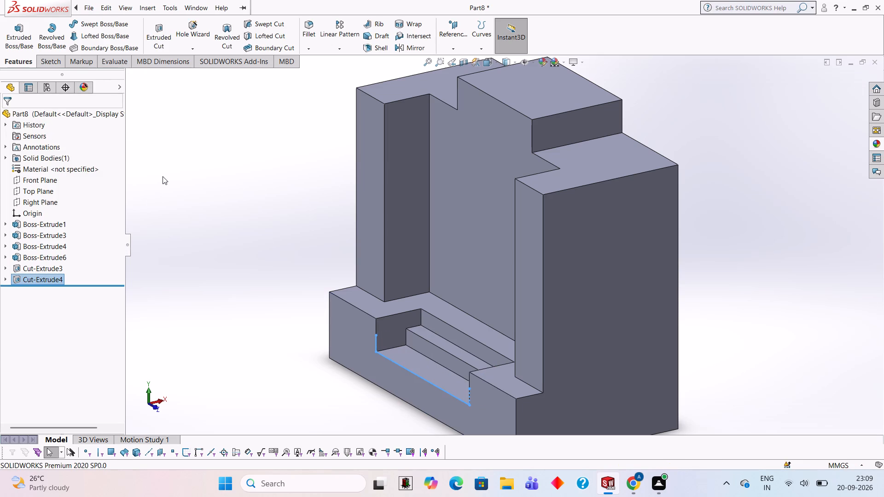
pyautogui.click(174, 152)
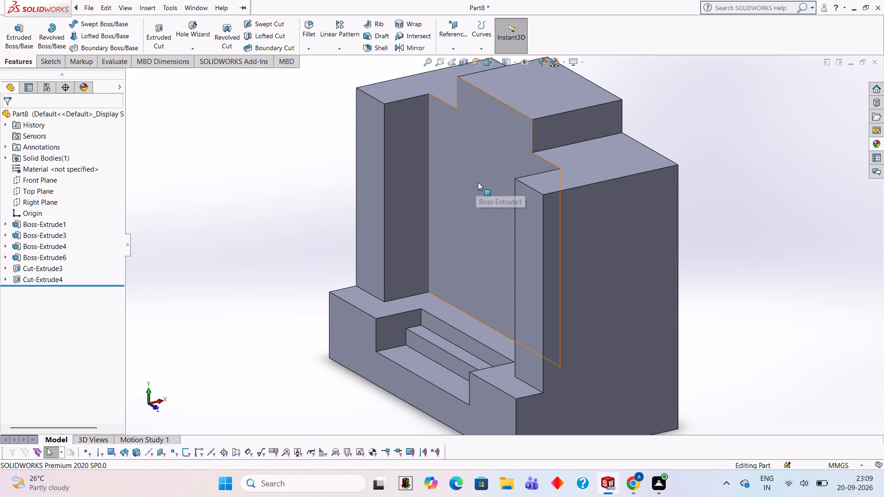
# Sketch a closed 500 by 50 mm rectangle with lines on the base's front face, directly below the lower step's edge.
pyautogui.moveTo(742, 168); pyautogui.dragTo(741, 239, button='middle')
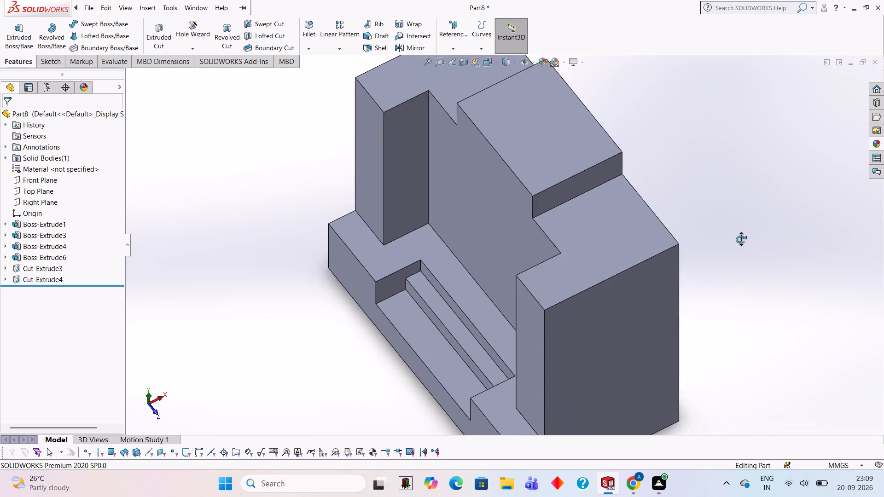
pyautogui.moveTo(741, 239); pyautogui.dragTo(749, 155, button='middle')
pyautogui.scroll(1, 737, 228)
pyautogui.moveTo(736, 226); pyautogui.dragTo(749, 190, button='middle')
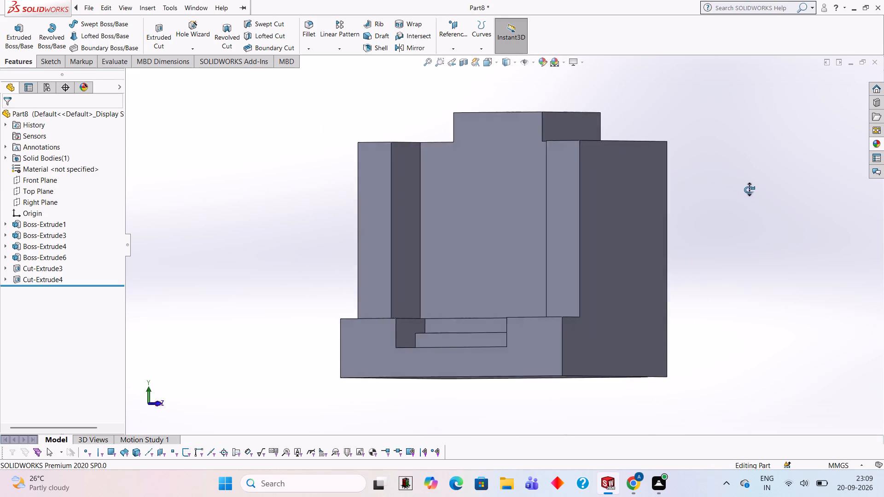
pyautogui.moveTo(749, 190); pyautogui.dragTo(764, 200, button='middle')
pyautogui.moveTo(727, 219); pyautogui.dragTo(745, 197, button='middle')
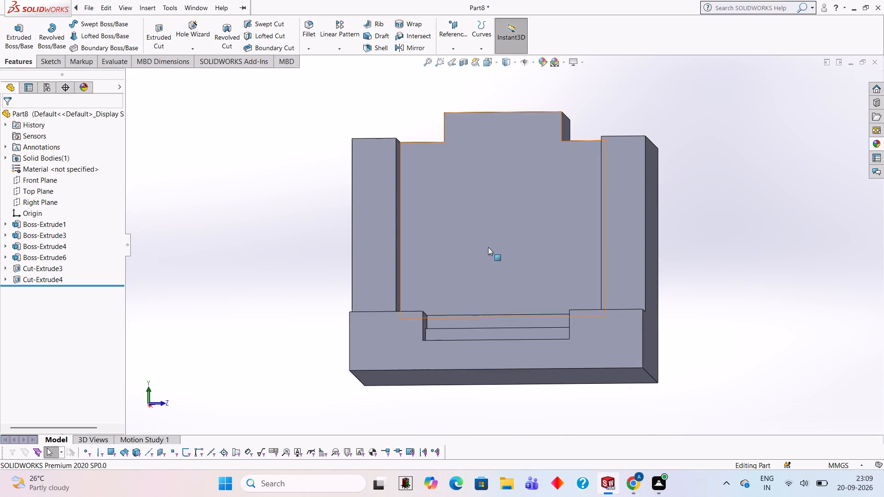
pyautogui.click(569, 347)
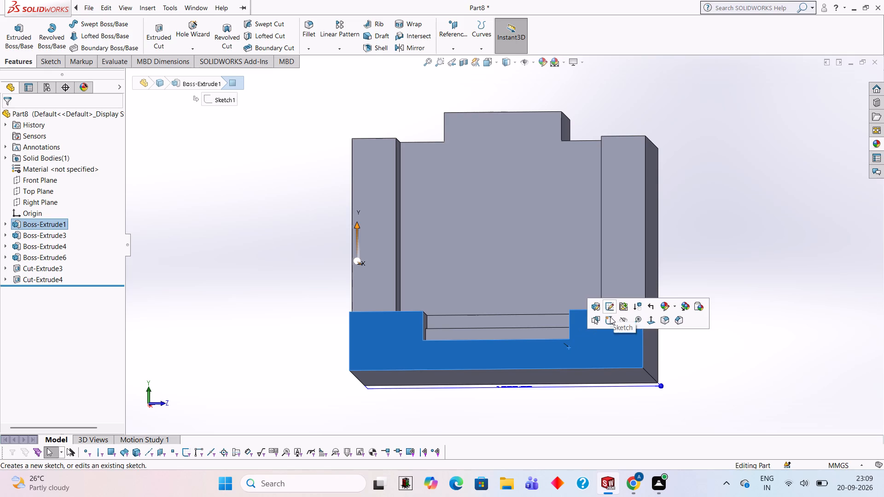
pyautogui.click(610, 317)
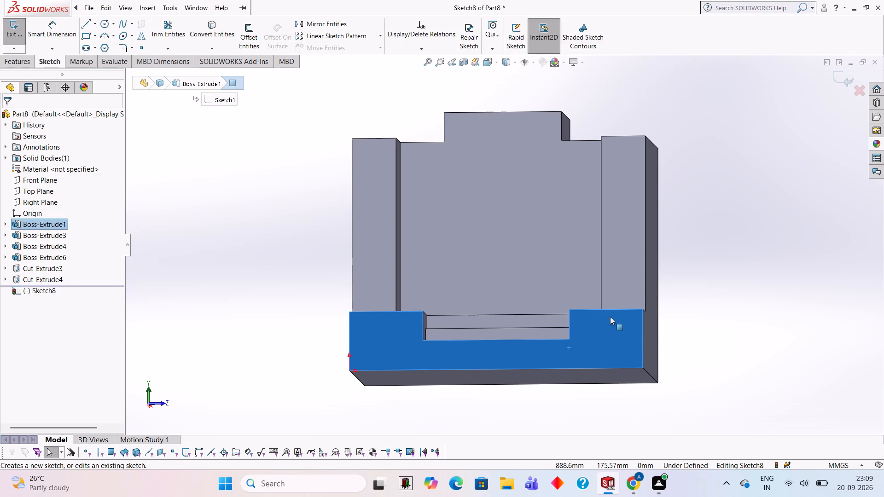
pyautogui.hotkey('ctrl', '8')
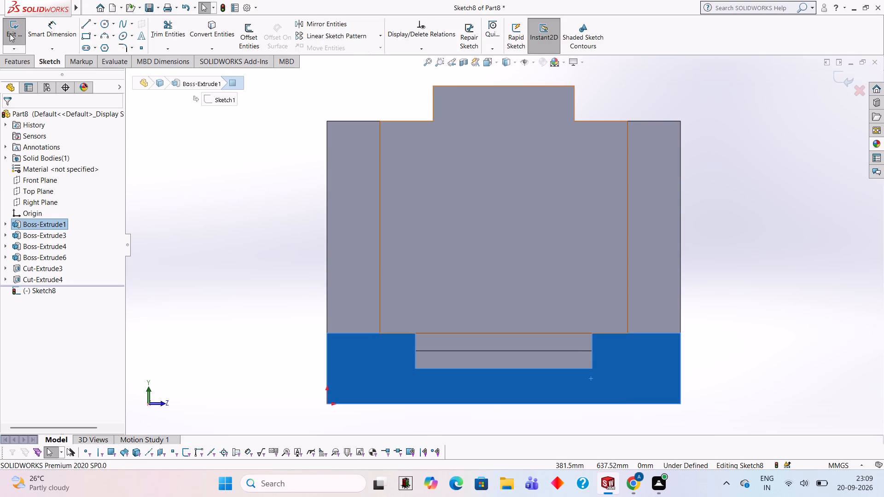
pyautogui.click(88, 26)
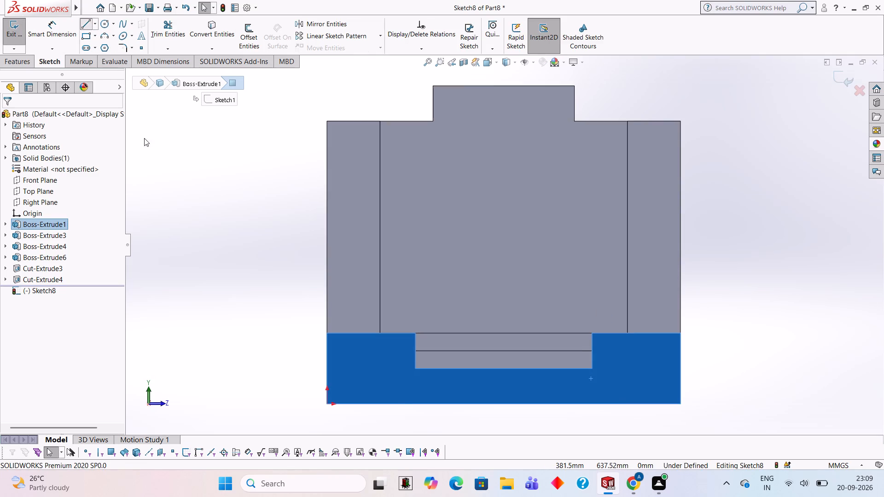
pyautogui.click(416, 370)
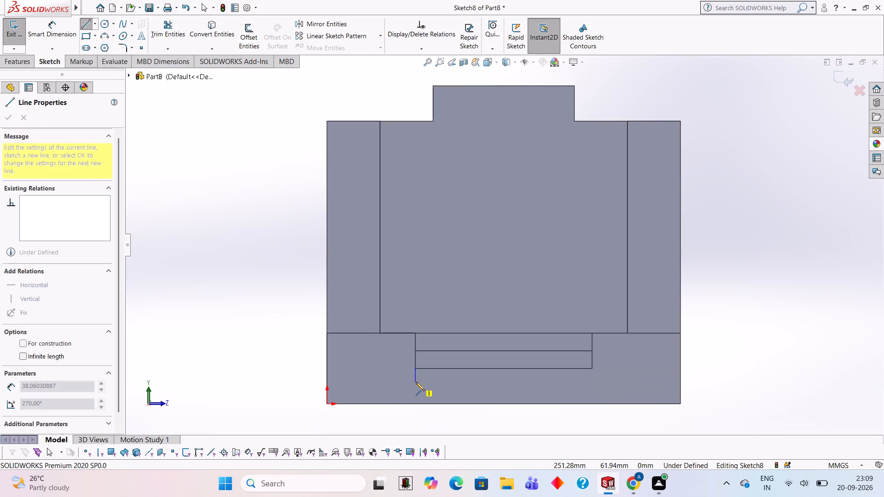
pyautogui.write('50')
pyautogui.press('Return')
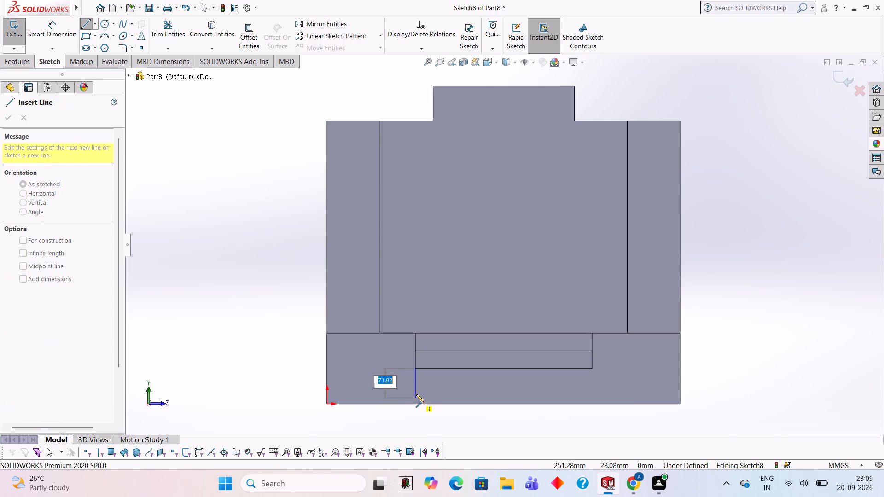
pyautogui.write('50')
pyautogui.press('Return')
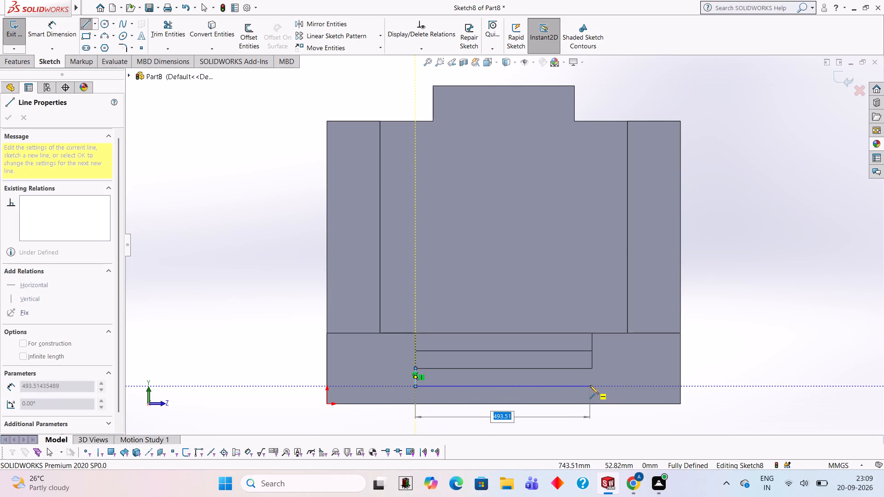
pyautogui.write('500')
pyautogui.press('Return')
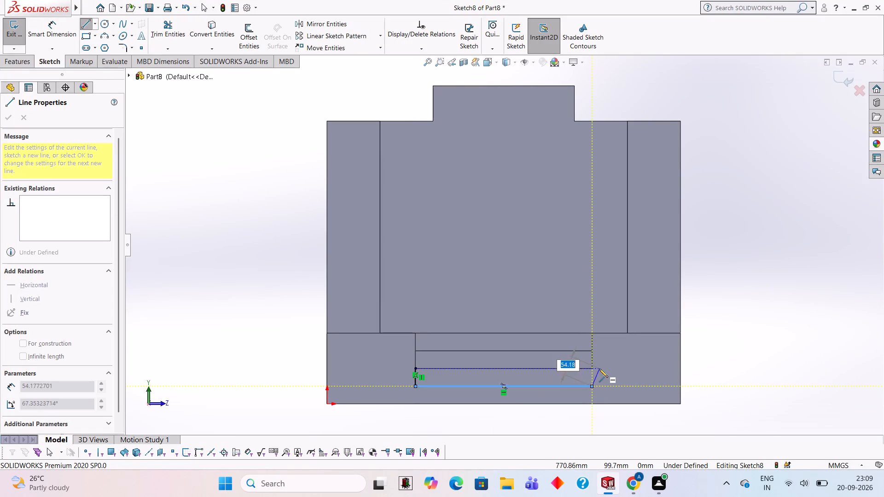
pyautogui.click(591, 369)
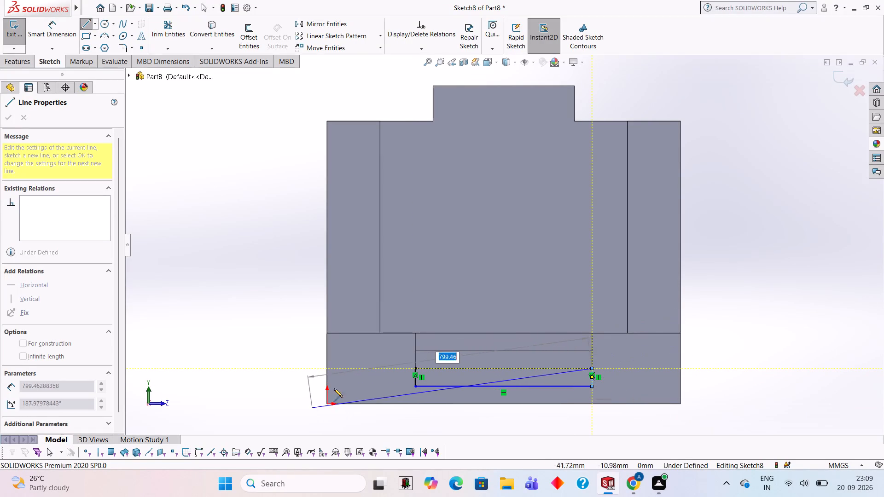
pyautogui.click(415, 367)
pyautogui.scroll(1, 706, 215)
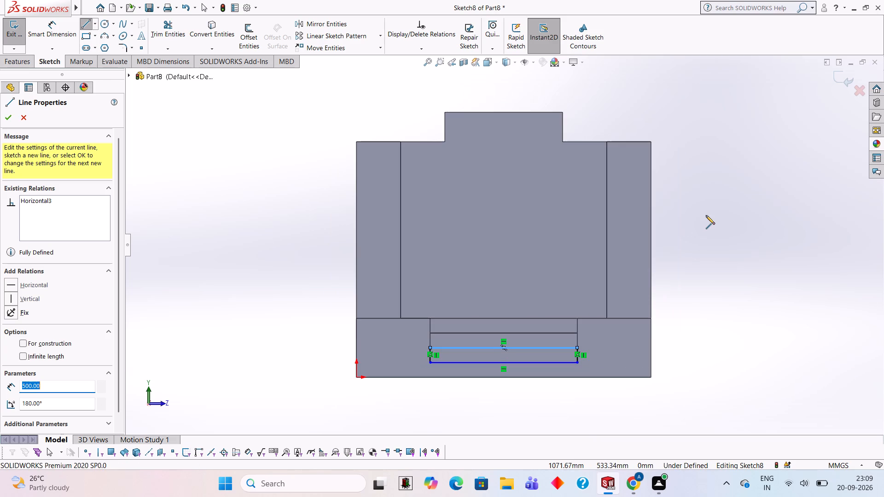
# Cut the new rectangle 50 mm blind into the base with Extruded Cut.
pyautogui.moveTo(706, 216); pyautogui.dragTo(665, 290, button='middle')
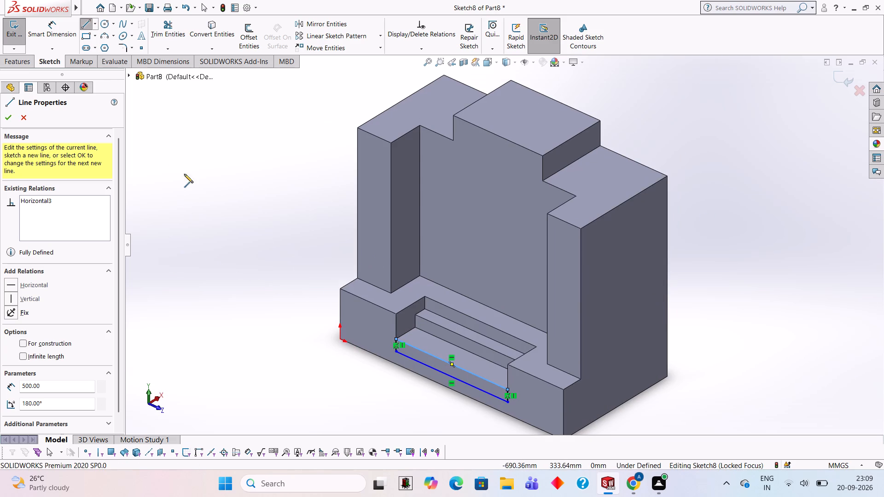
pyautogui.click(19, 61)
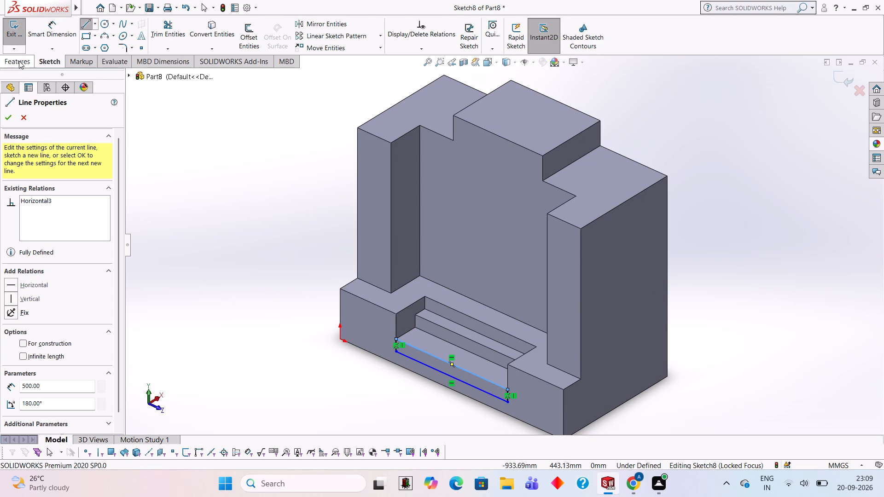
pyautogui.click(162, 40)
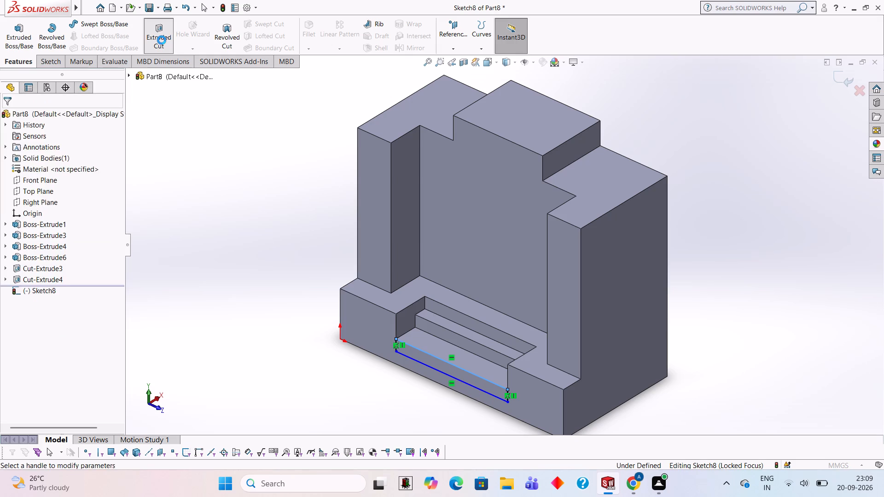
pyautogui.write('50')
pyautogui.press('Return')
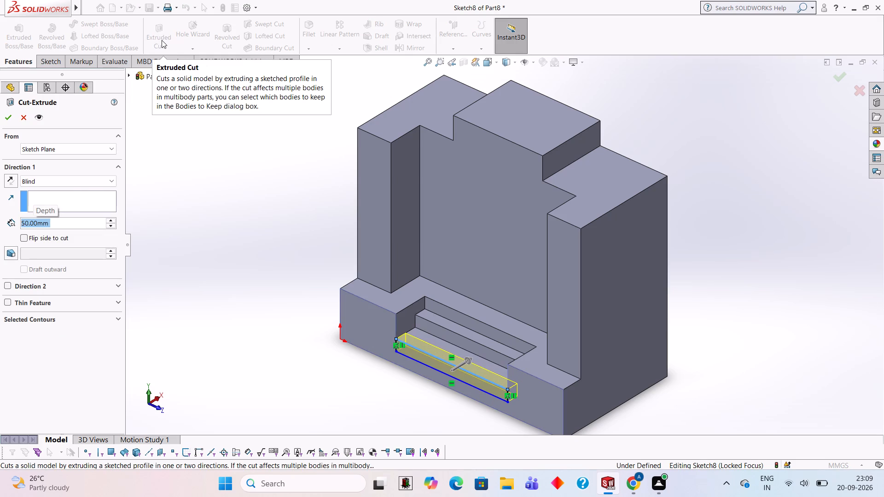
pyautogui.click(7, 112)
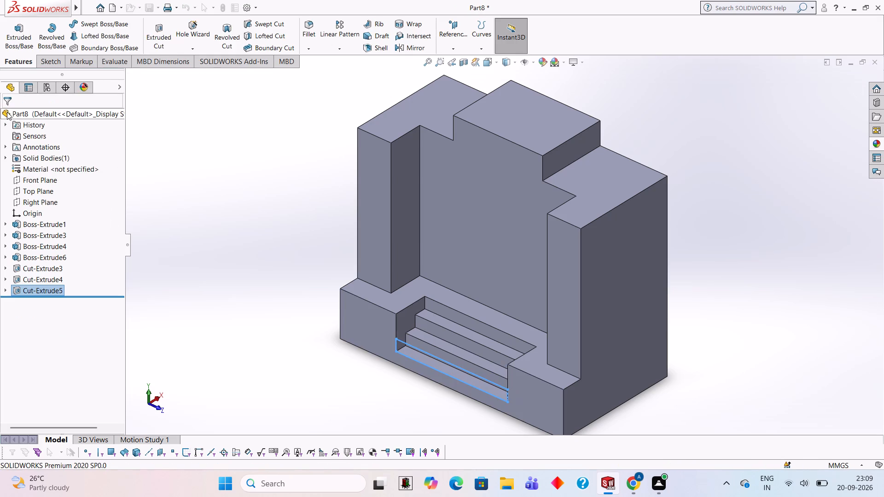
pyautogui.click(226, 190)
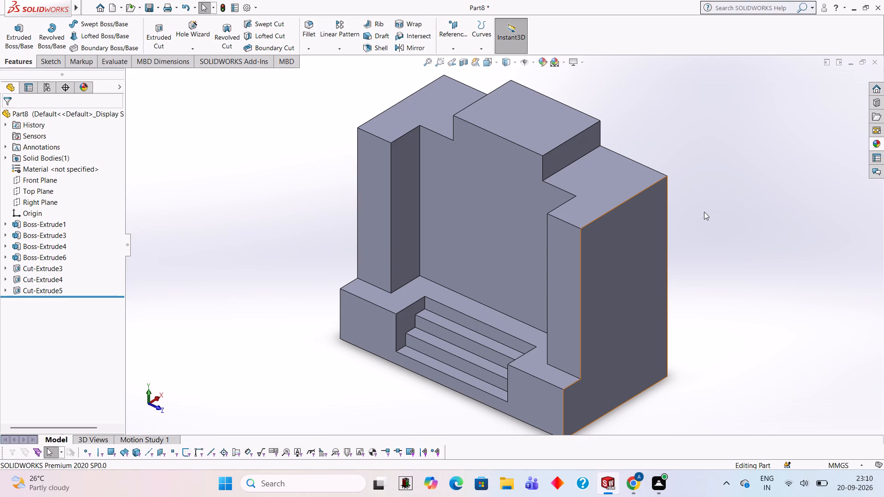
pyautogui.moveTo(690, 212); pyautogui.dragTo(715, 214, button='middle')
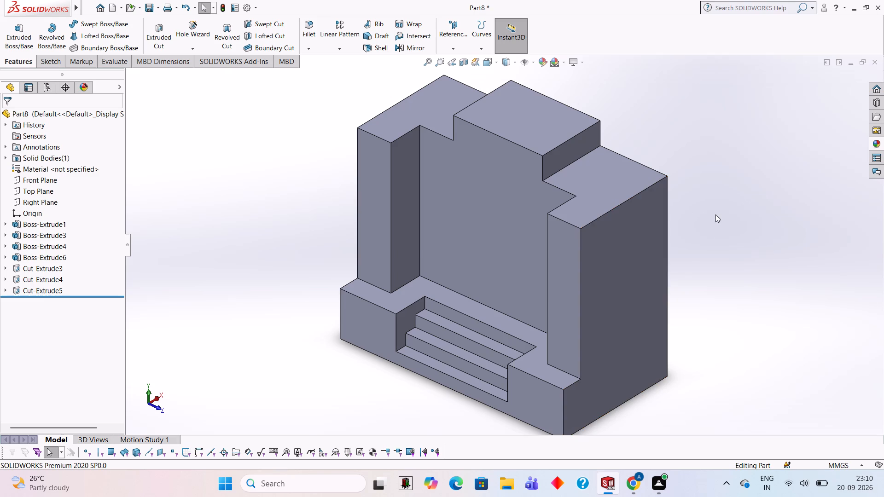
# Start a new sketch on the base's front face, viewed straight on.
pyautogui.moveTo(715, 214); pyautogui.dragTo(731, 196, button='middle')
pyautogui.moveTo(678, 266); pyautogui.dragTo(656, 266, button='middle')
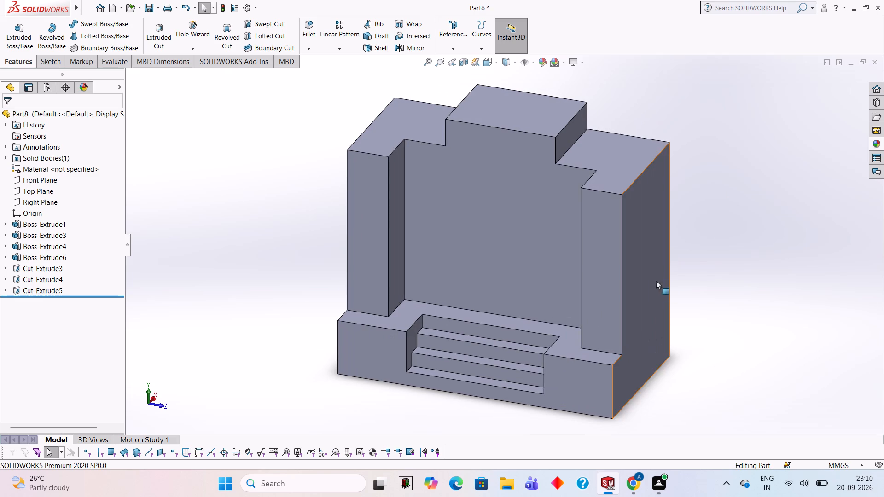
pyautogui.click(573, 376)
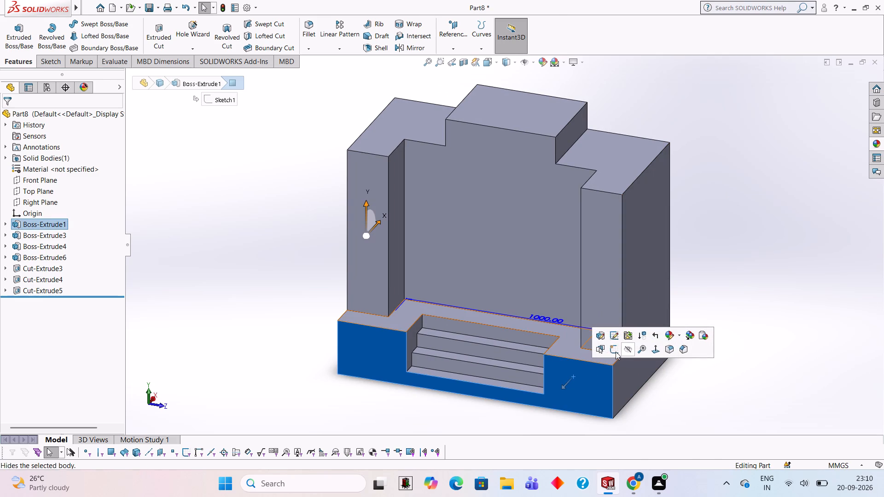
pyautogui.click(616, 352)
pyautogui.hotkey('ctrl', '8')
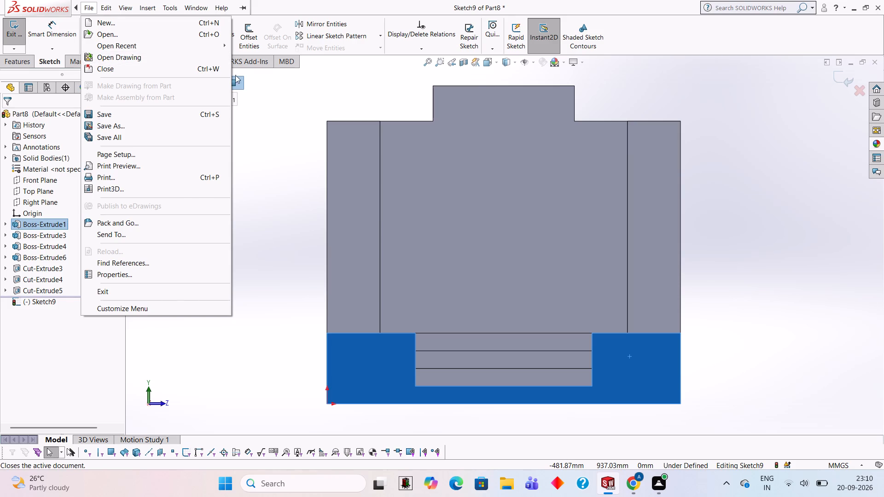
pyautogui.click(254, 81)
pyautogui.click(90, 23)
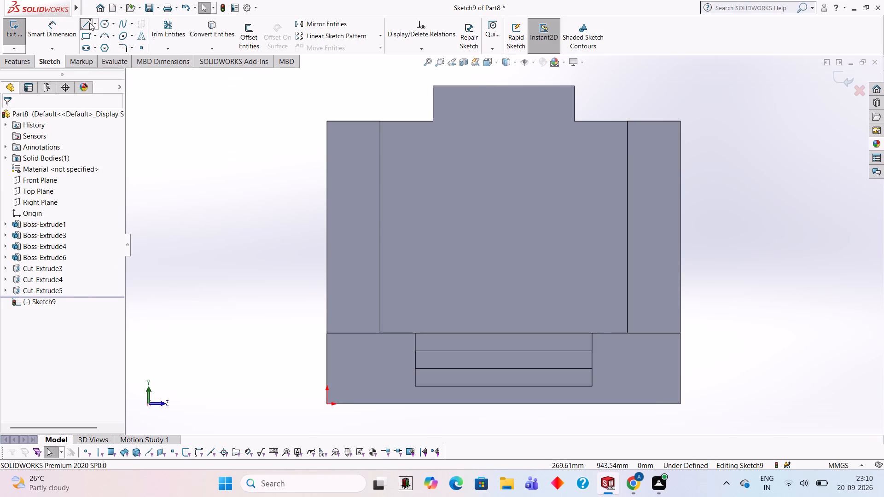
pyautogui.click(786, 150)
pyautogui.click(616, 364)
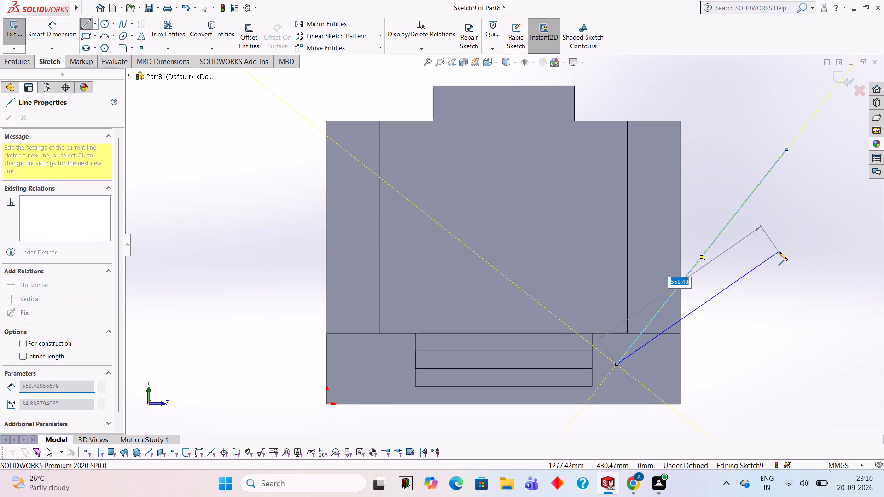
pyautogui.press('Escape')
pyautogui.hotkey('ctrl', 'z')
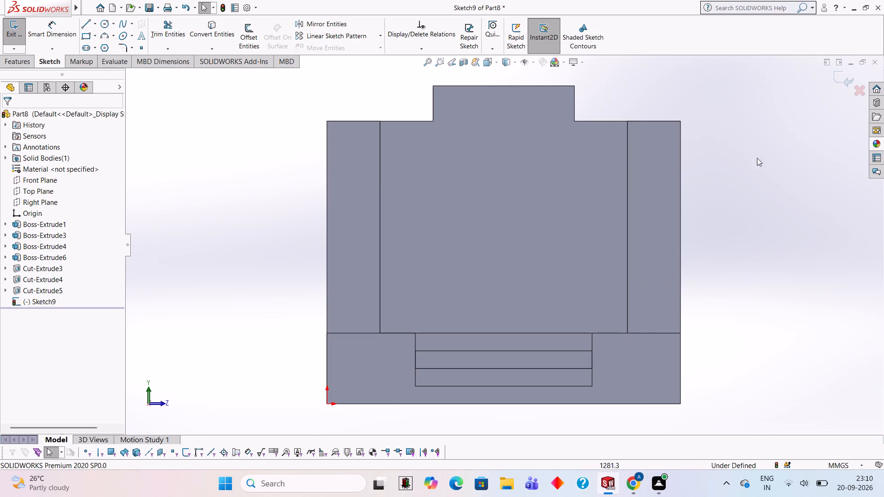
# Sketch a closed U-shaped outline with lines tracing the base's front face around the 500 mm wide stair recess.
pyautogui.moveTo(729, 247); pyautogui.dragTo(715, 275, button='middle')
pyautogui.click(616, 389)
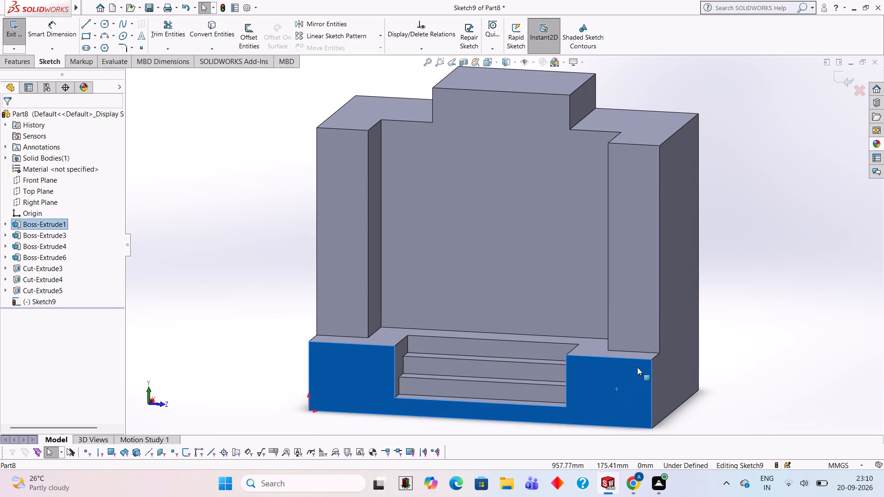
pyautogui.hotkey('ctrl', '8')
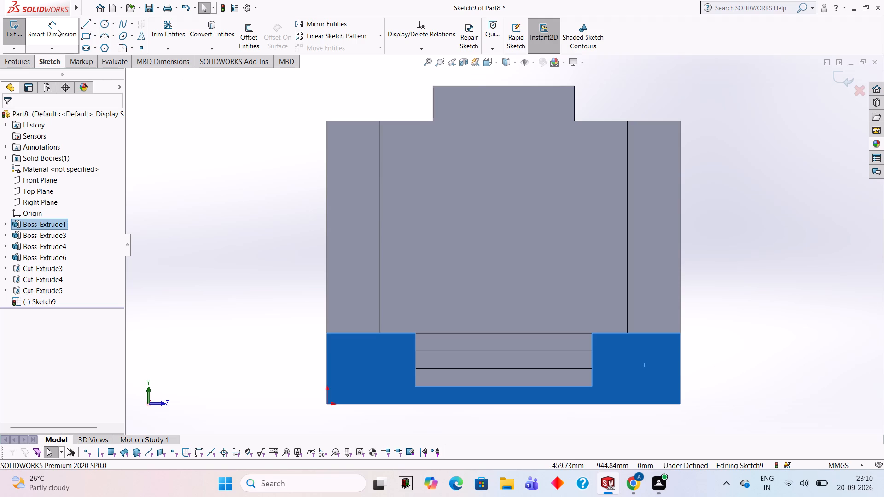
pyautogui.click(88, 20)
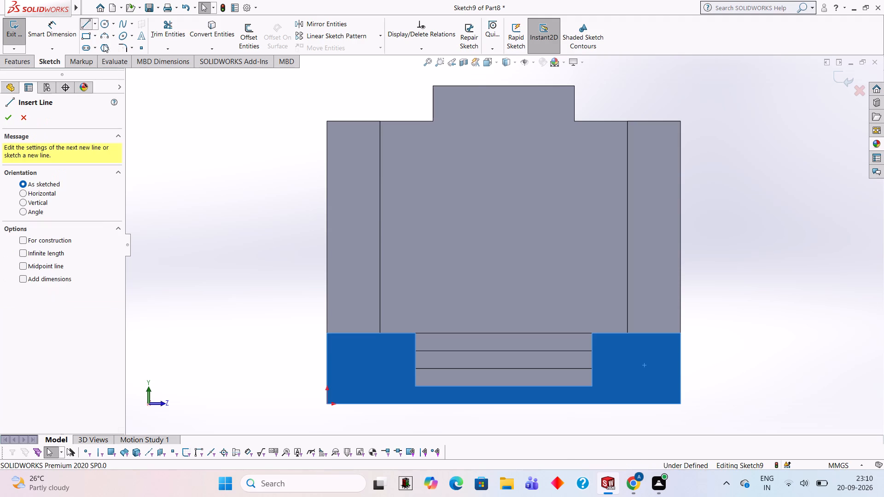
pyautogui.click(327, 333)
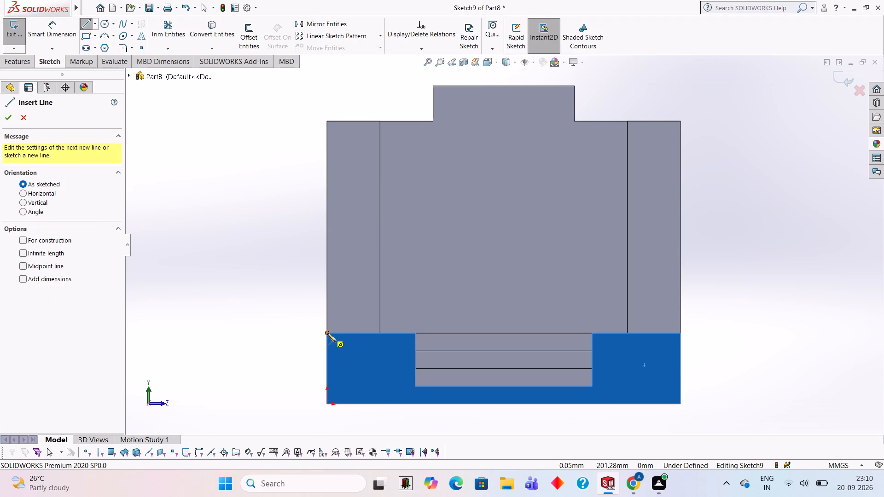
pyautogui.click(326, 404)
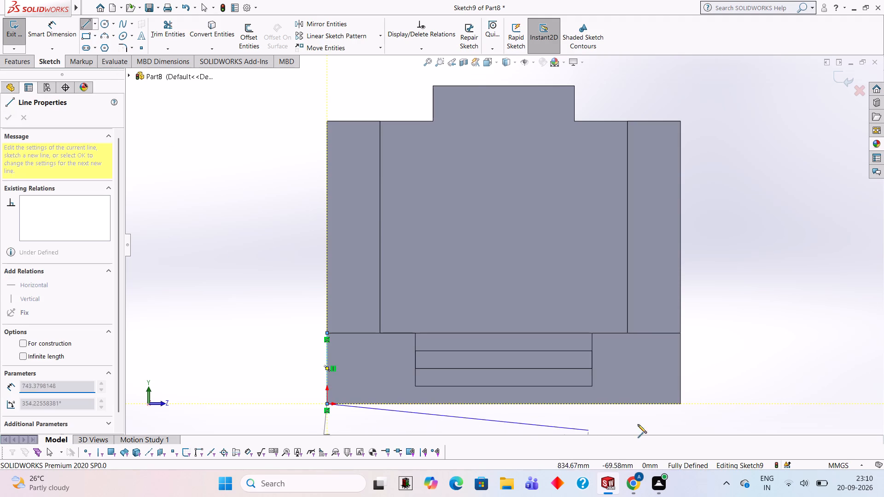
pyautogui.click(680, 404)
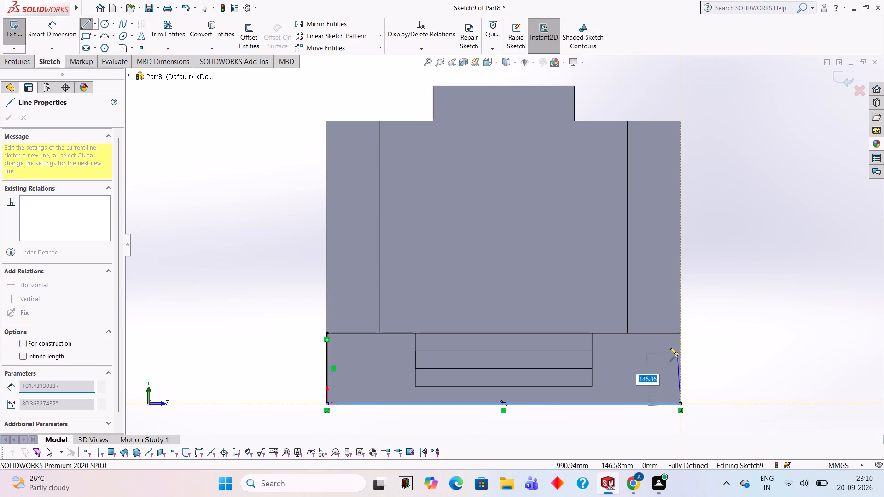
pyautogui.click(681, 335)
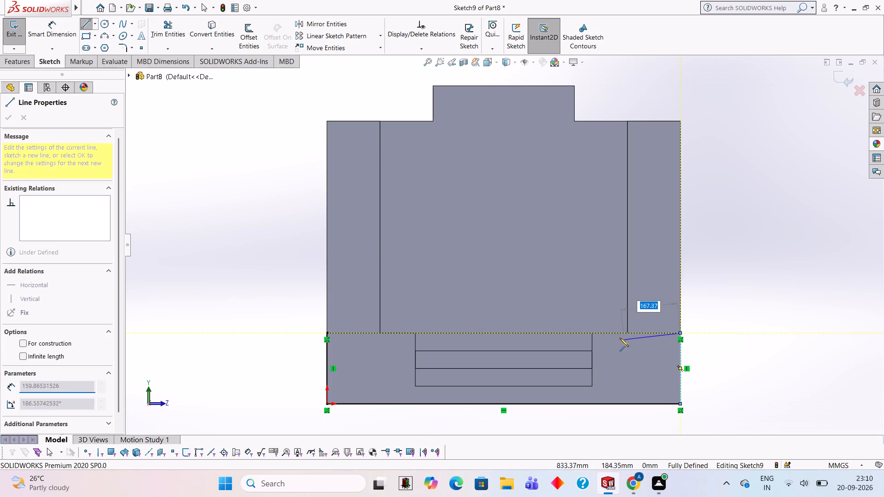
pyautogui.click(593, 334)
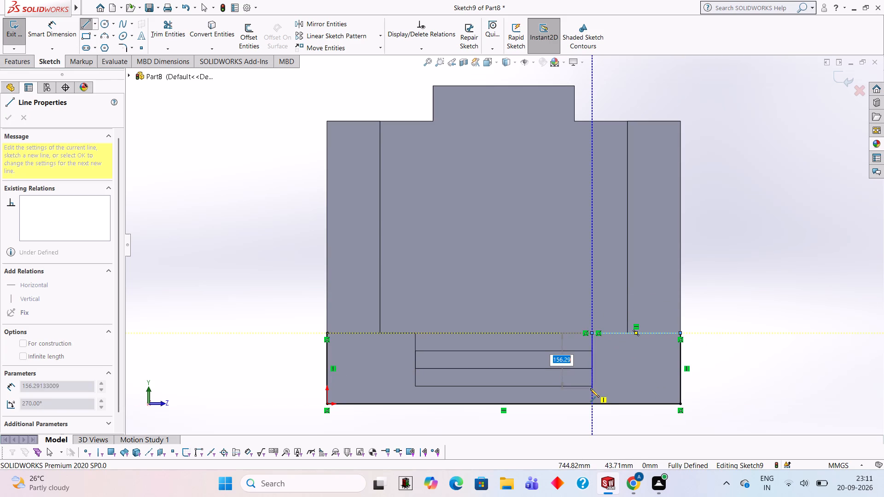
pyautogui.click(590, 386)
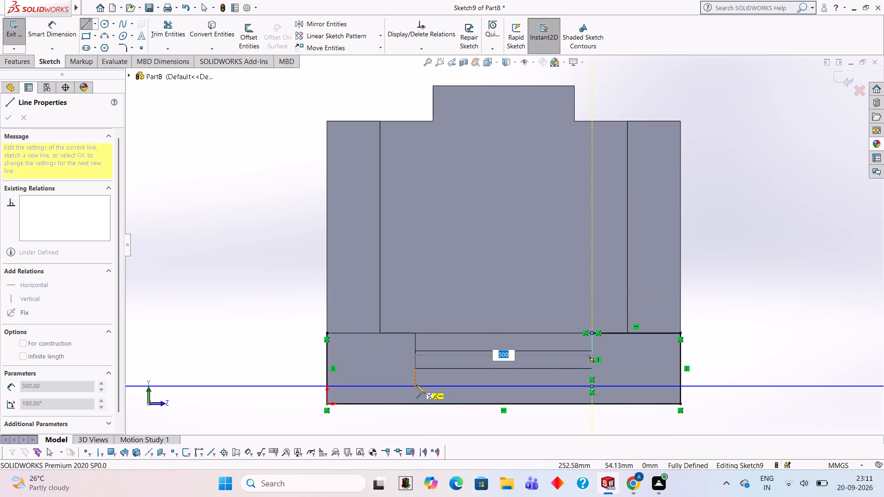
pyautogui.click(416, 385)
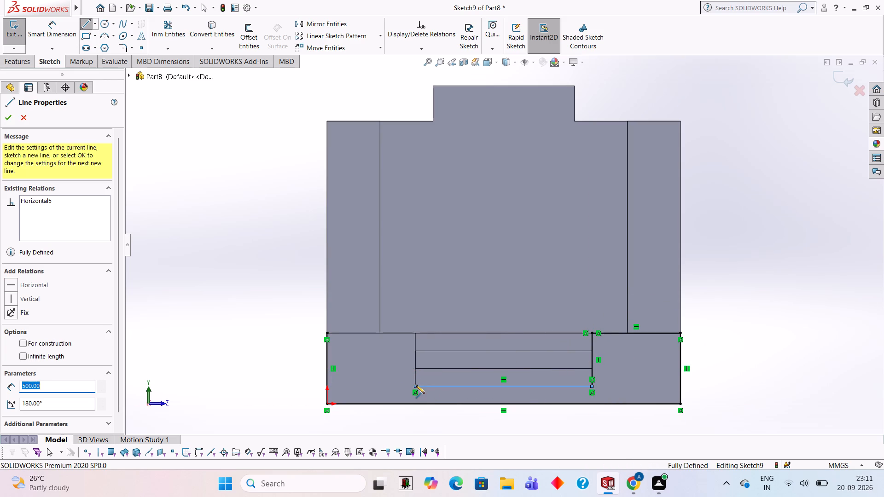
pyautogui.click(414, 332)
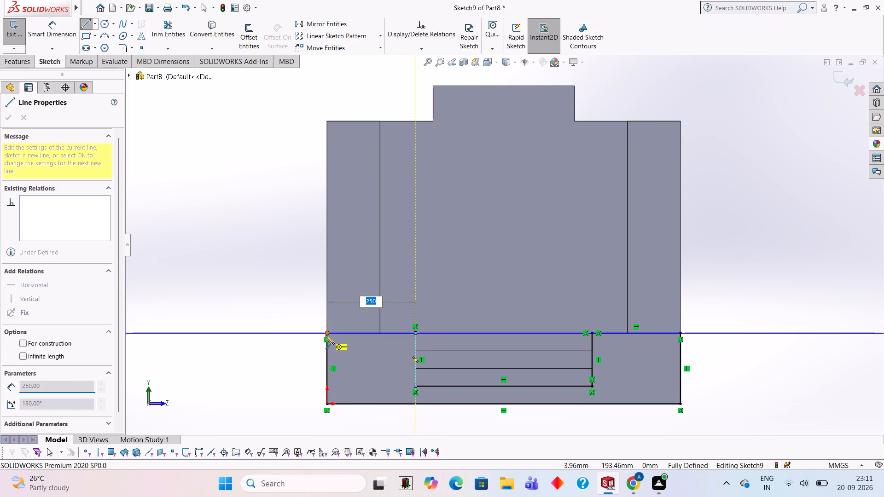
pyautogui.click(327, 330)
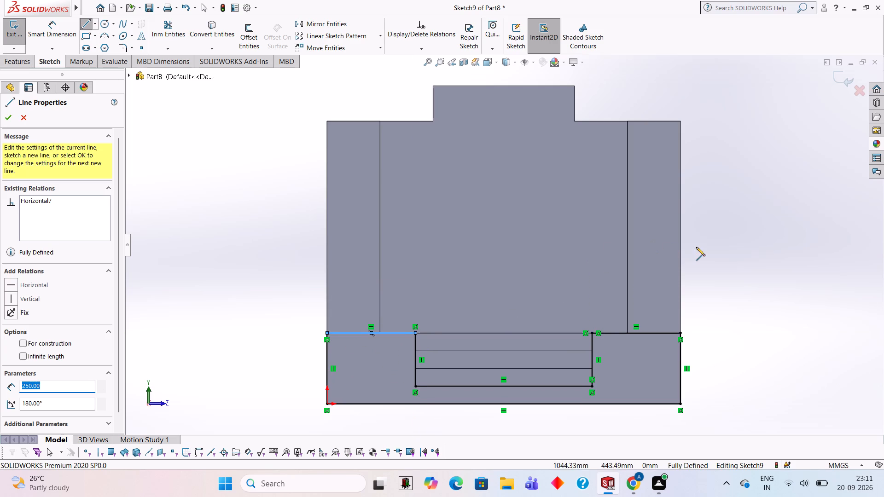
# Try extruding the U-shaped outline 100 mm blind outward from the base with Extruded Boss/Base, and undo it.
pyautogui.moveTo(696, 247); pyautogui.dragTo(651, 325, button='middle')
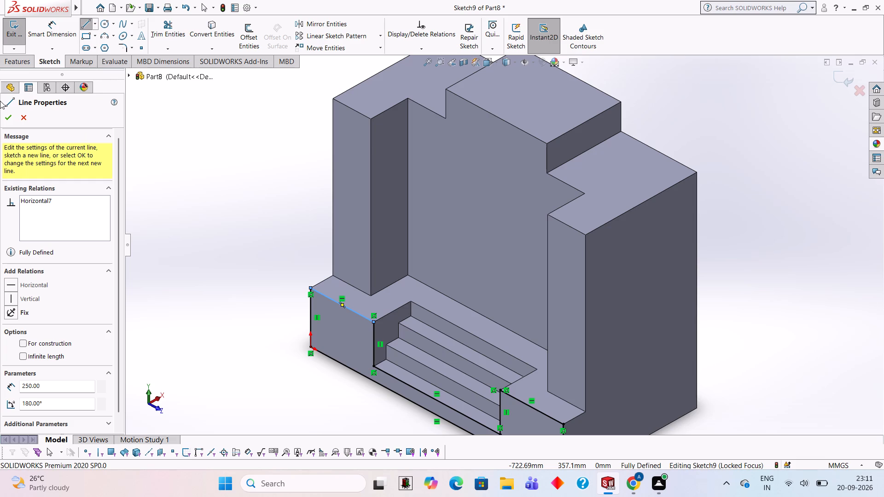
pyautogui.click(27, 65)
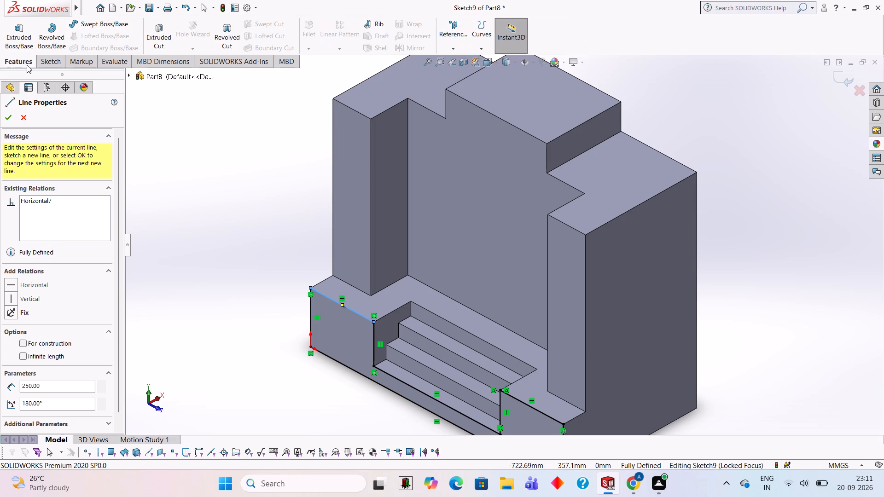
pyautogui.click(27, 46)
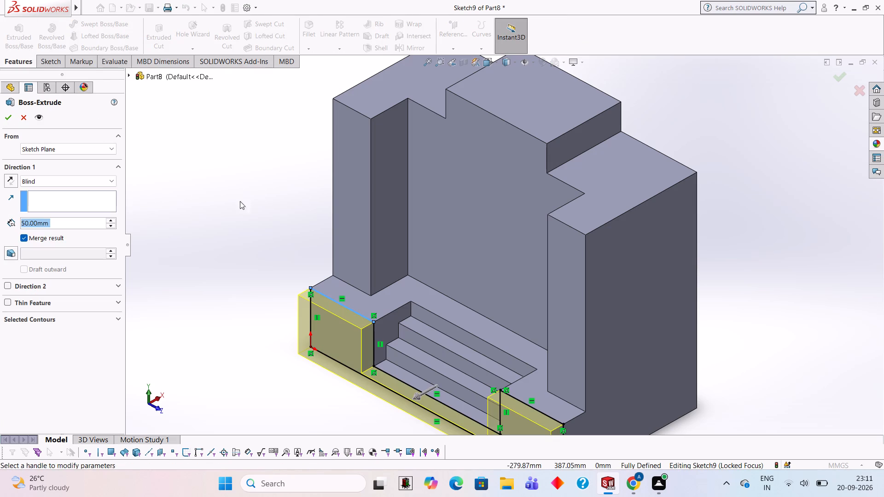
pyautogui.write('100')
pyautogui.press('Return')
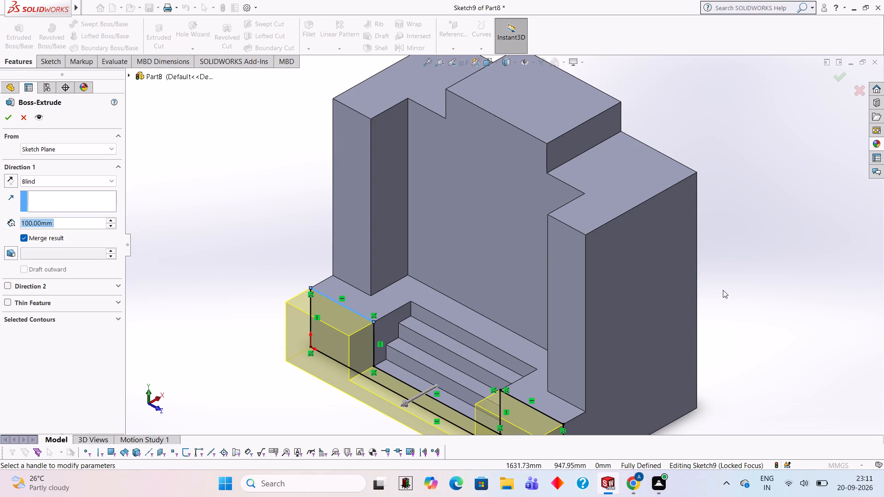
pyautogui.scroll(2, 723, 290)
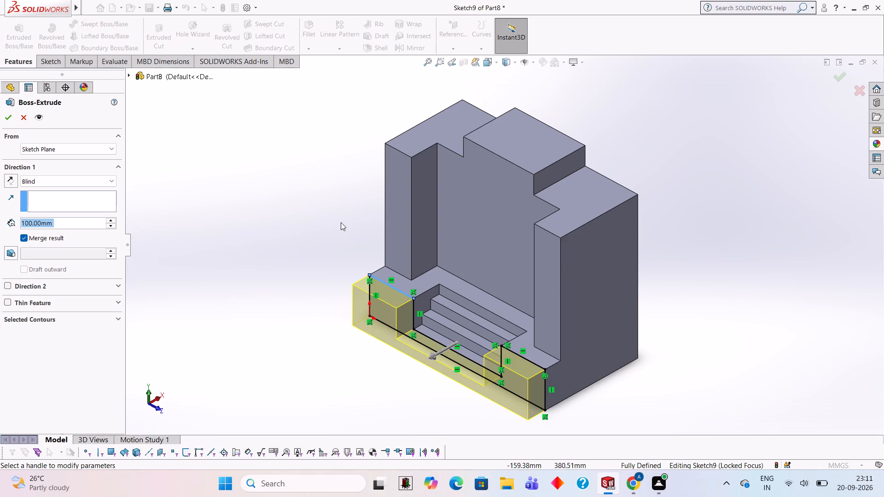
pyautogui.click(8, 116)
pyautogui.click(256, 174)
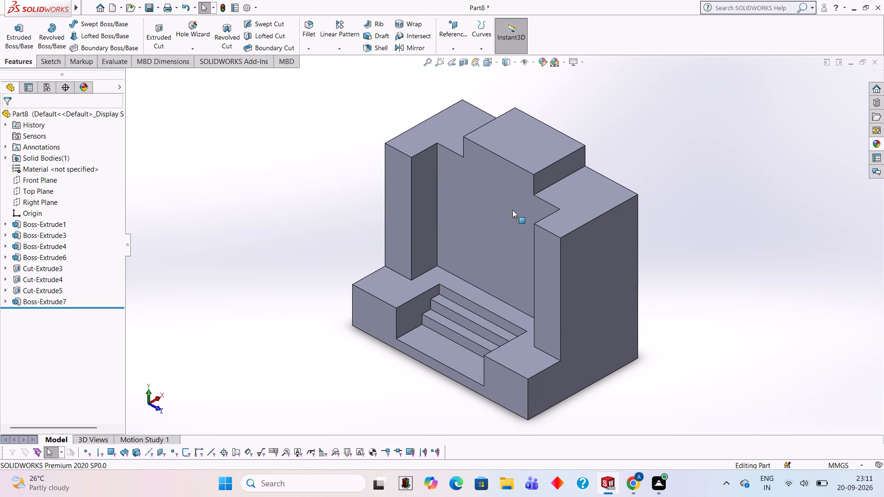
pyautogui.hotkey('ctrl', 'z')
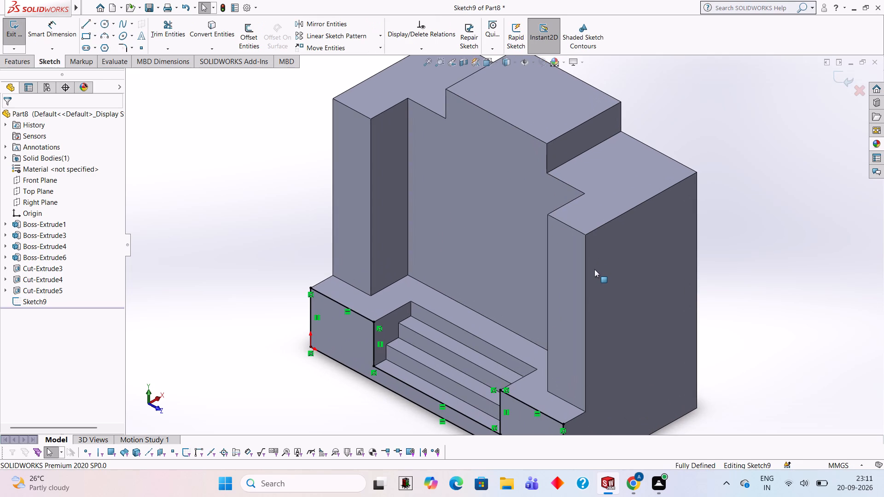
# Extrude the U-shaped outline 50 mm blind outward from the base's front face with Extruded Boss/Base, merging the result.
pyautogui.click(23, 65)
pyautogui.click(27, 49)
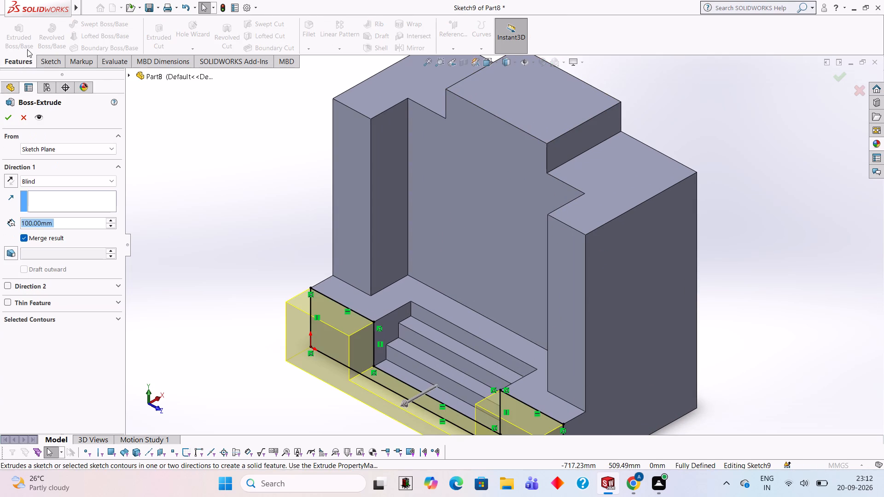
pyautogui.press('2')
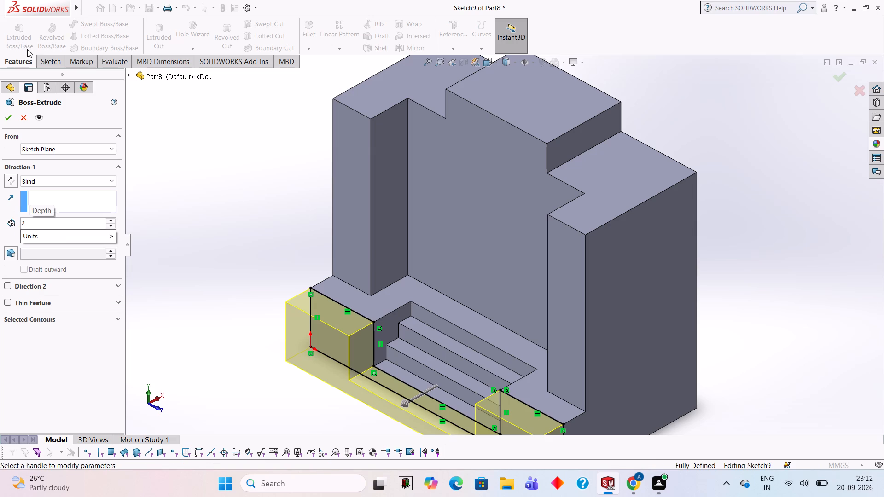
pyautogui.press('BackSpace')
pyautogui.write('50')
pyautogui.press('Return')
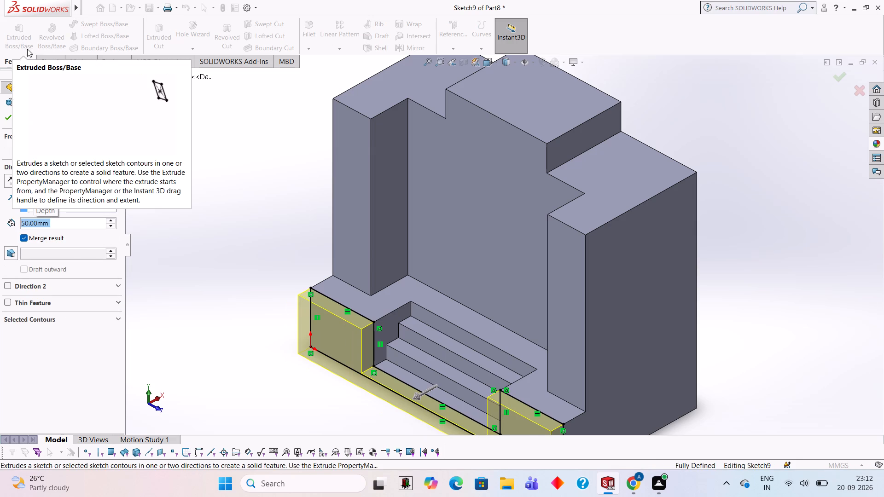
pyautogui.click(10, 119)
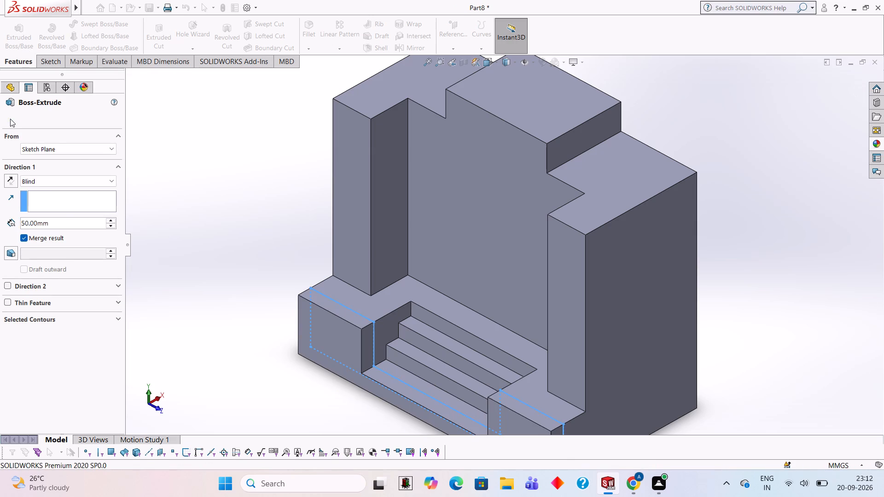
pyautogui.click(794, 93)
# Examine the whole part and its front stairs from several angles.
pyautogui.scroll(3, 675, 190)
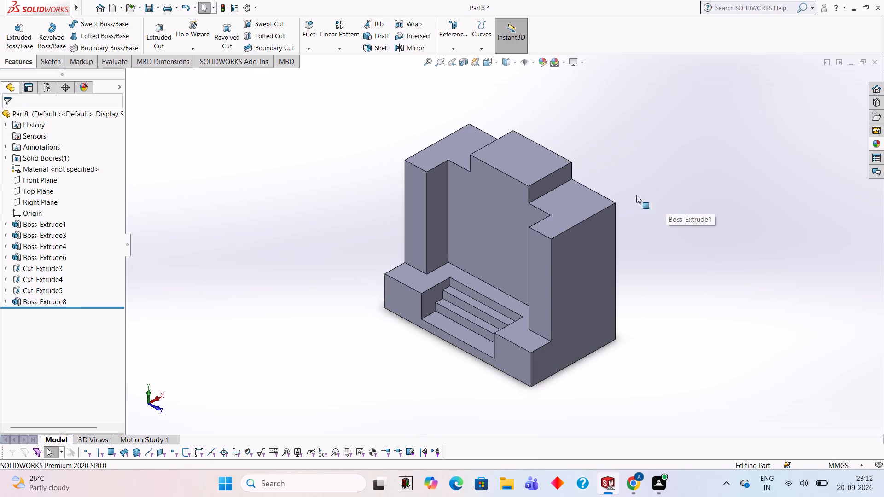
pyautogui.scroll(-1, 594, 270)
pyautogui.moveTo(649, 266); pyautogui.dragTo(668, 265, button='middle')
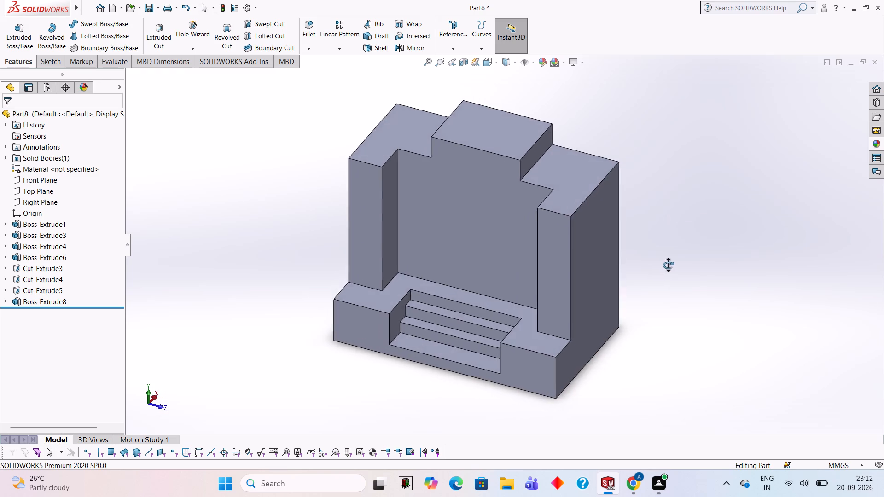
pyautogui.moveTo(668, 265); pyautogui.dragTo(644, 251, button='middle')
pyautogui.scroll(1, 644, 251)
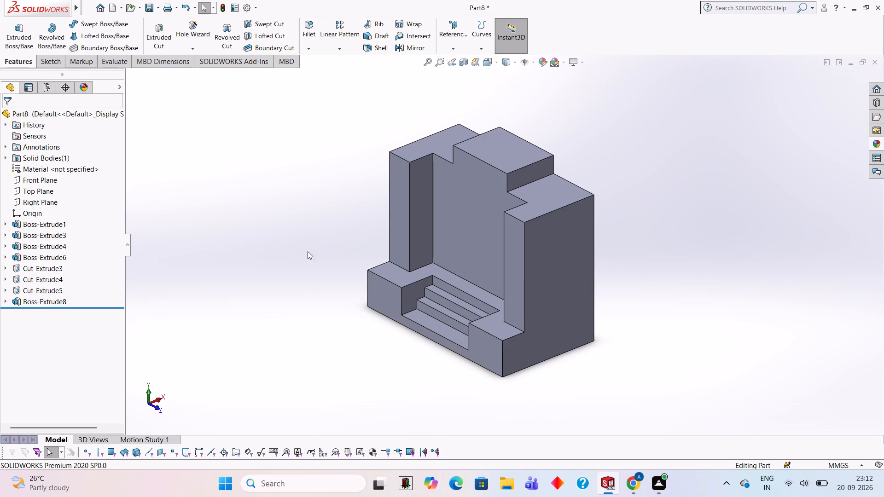
pyautogui.scroll(1, 296, 232)
pyautogui.scroll(-1, 296, 231)
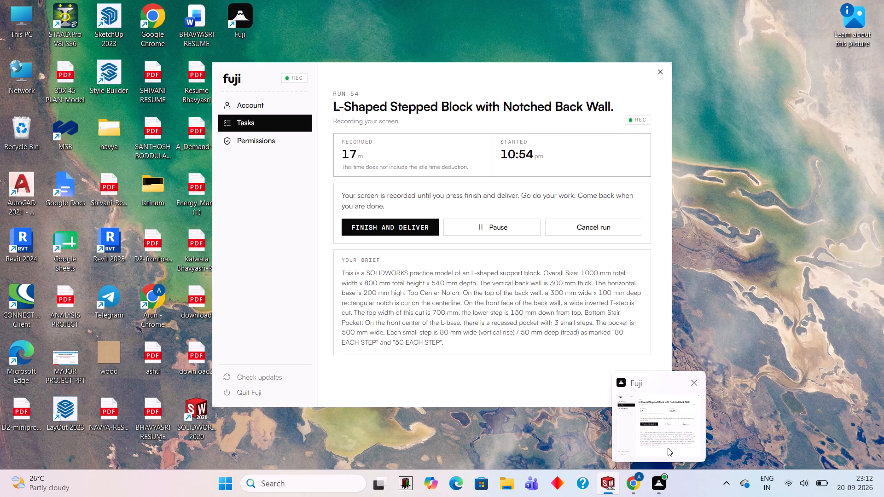
# Apply the Blue LED appearance to the main L-shaped block feature, Boss-Extrude1.
pyautogui.click(883, 142)
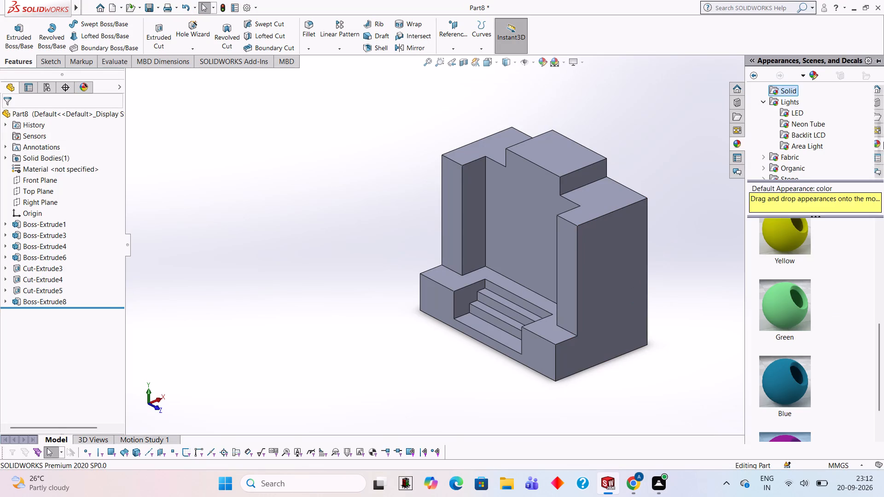
pyautogui.click(791, 108)
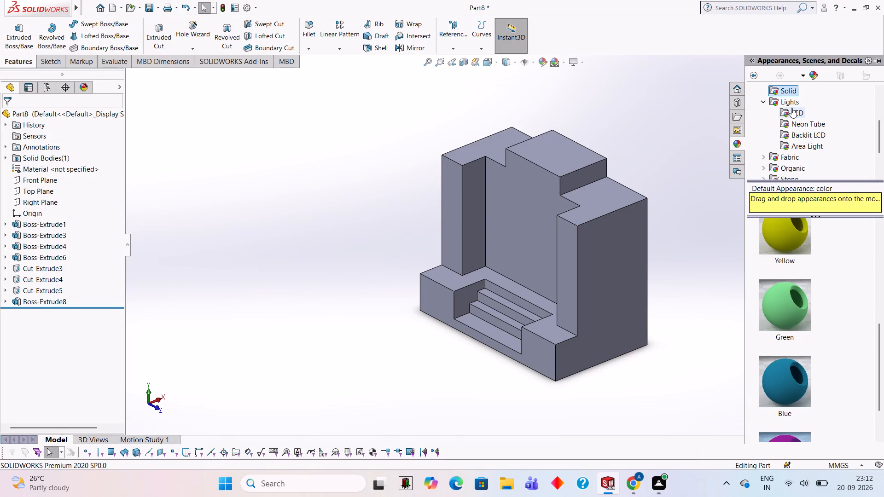
pyautogui.moveTo(786, 313); pyautogui.dragTo(535, 203)
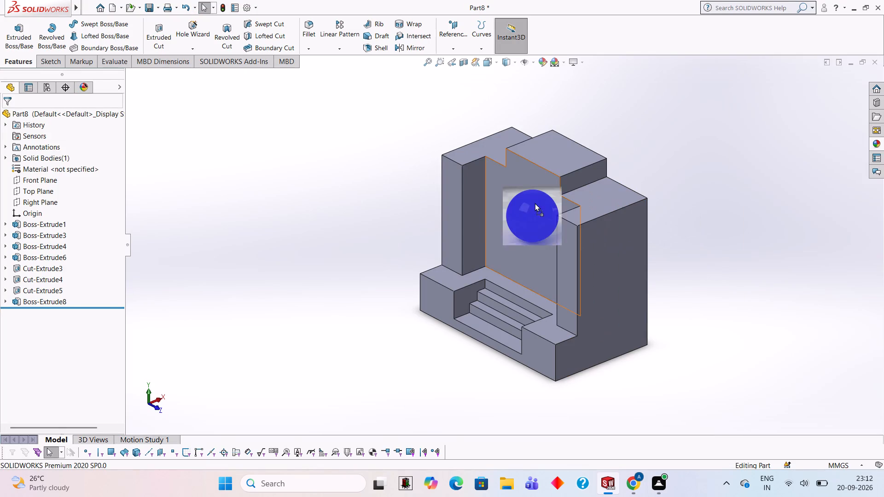
pyautogui.moveTo(535, 203); pyautogui.dragTo(518, 202)
pyautogui.click(535, 202)
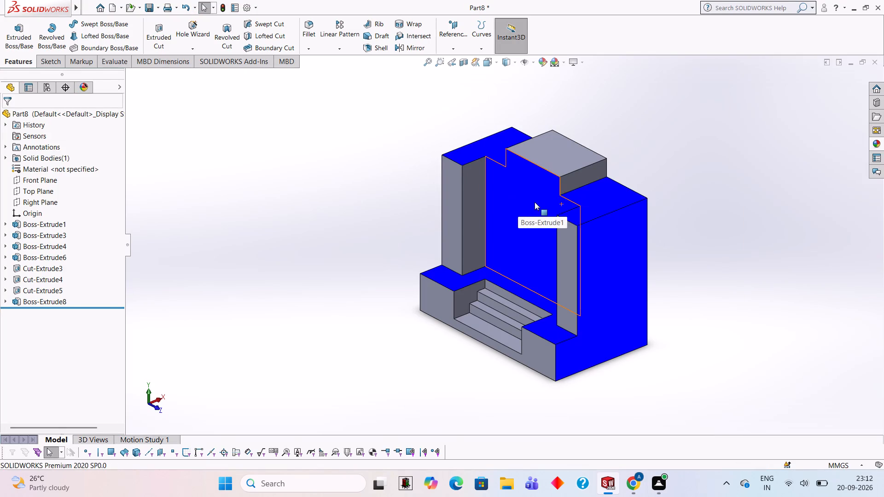
# Apply the Yellow LED appearance to the raised top boss feature.
pyautogui.click(872, 142)
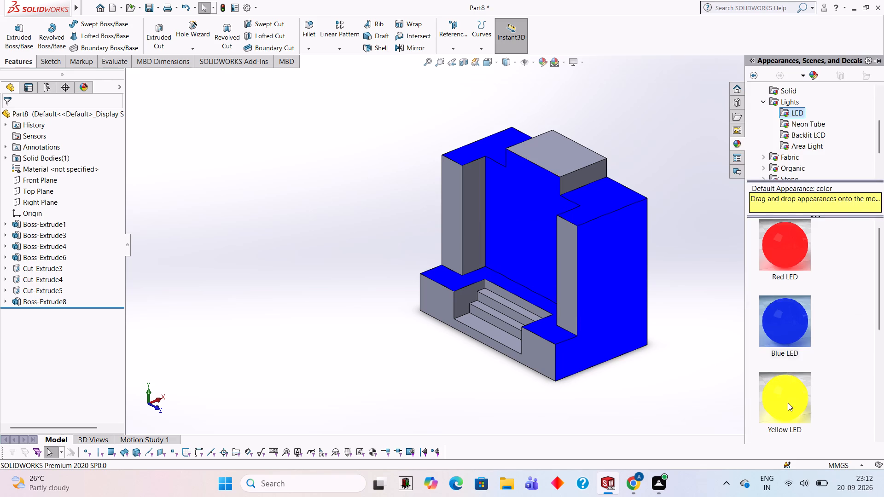
pyautogui.moveTo(788, 403); pyautogui.dragTo(572, 152)
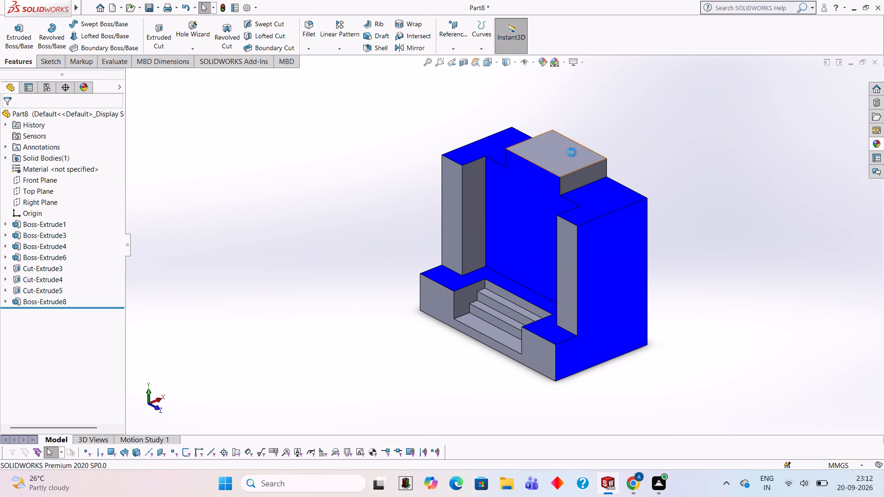
pyautogui.click(572, 152)
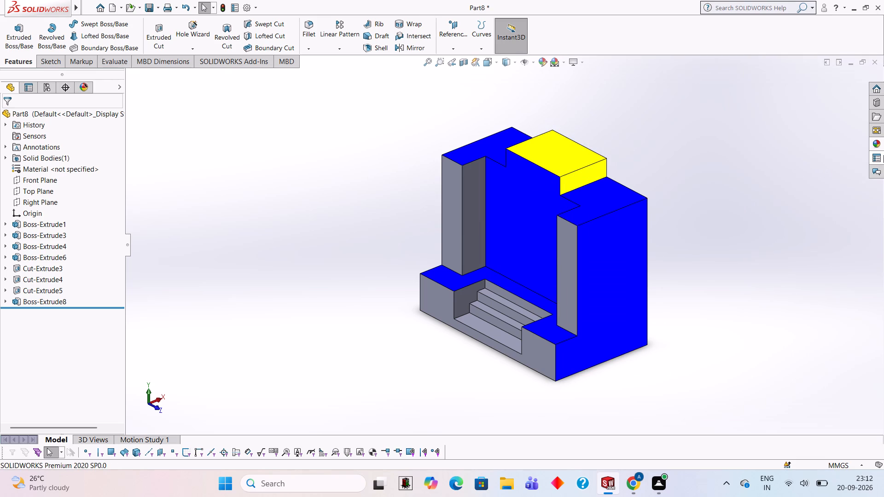
# Apply the Yellow LED appearance to the whole solid body.
pyautogui.click(883, 148)
pyautogui.moveTo(790, 393); pyautogui.dragTo(478, 318)
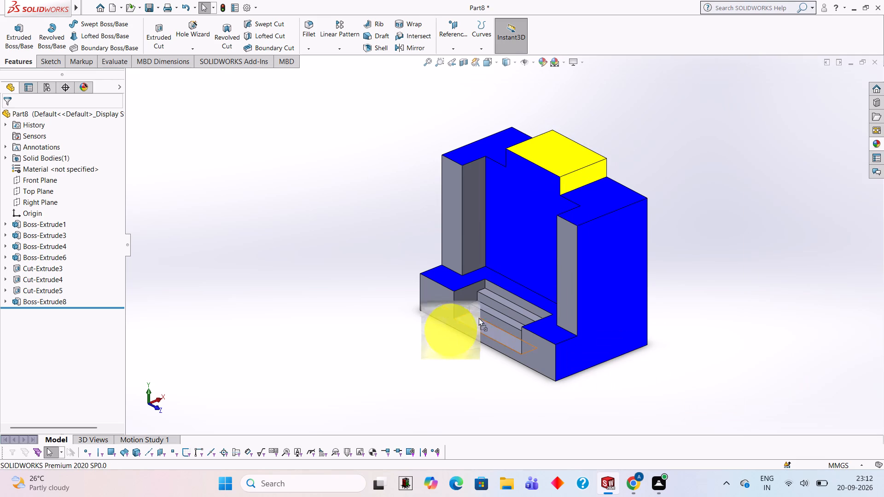
pyautogui.moveTo(478, 318); pyautogui.dragTo(500, 306)
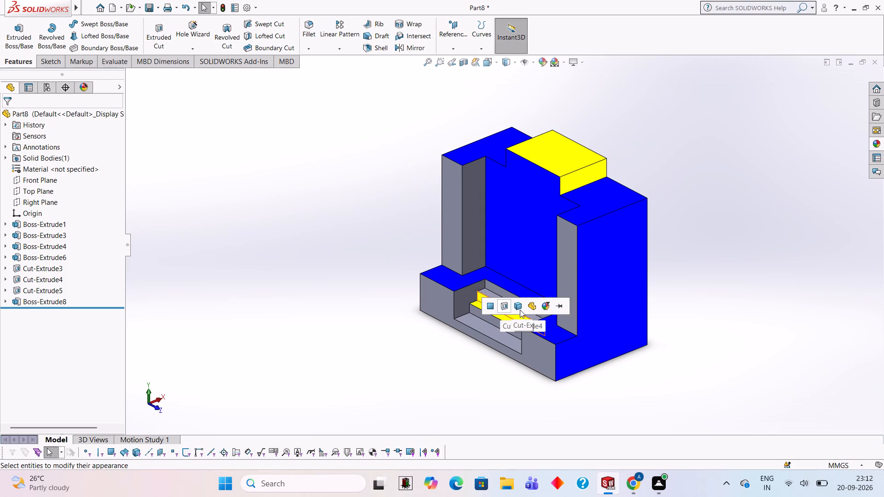
pyautogui.click(520, 310)
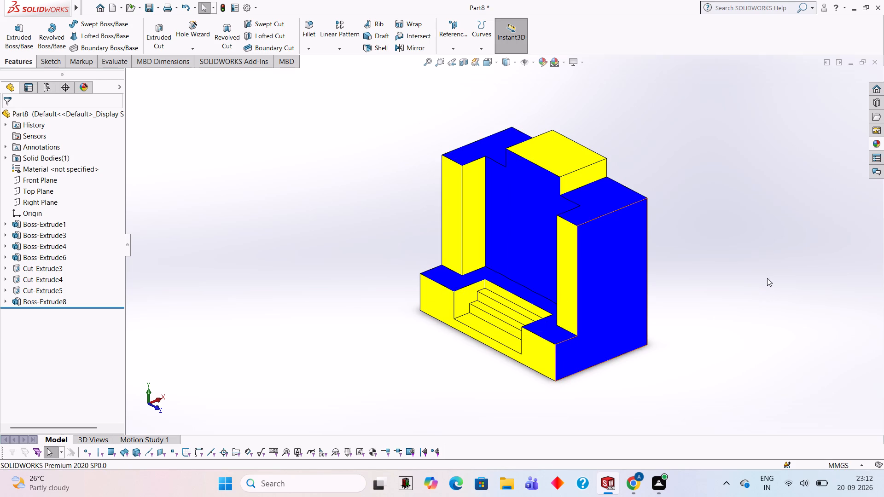
# Examine the blue and yellow part from several angles.
pyautogui.moveTo(773, 257); pyautogui.dragTo(776, 259, button='middle')
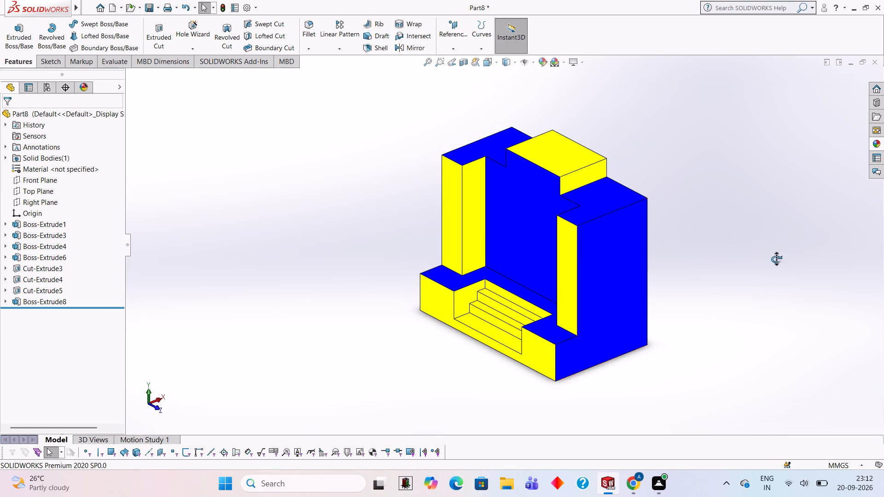
pyautogui.moveTo(776, 259); pyautogui.dragTo(761, 231, button='middle')
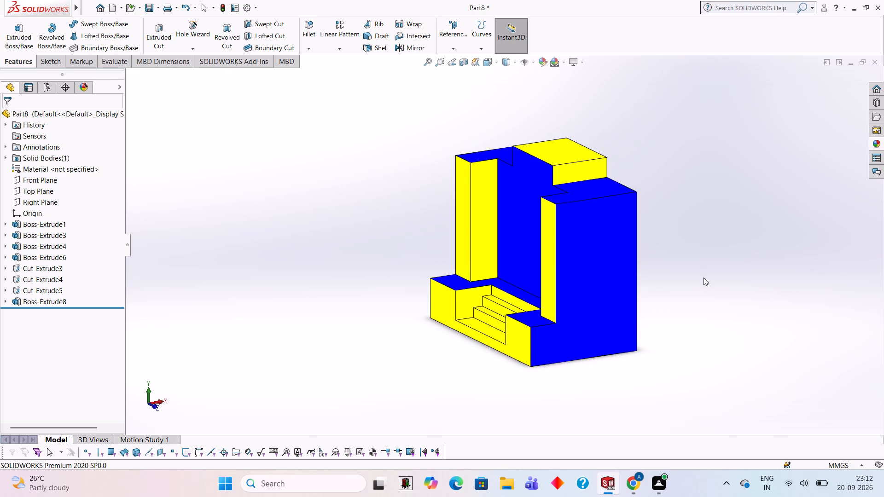
pyautogui.scroll(2, 687, 242)
pyautogui.moveTo(687, 240); pyautogui.dragTo(669, 242, button='middle')
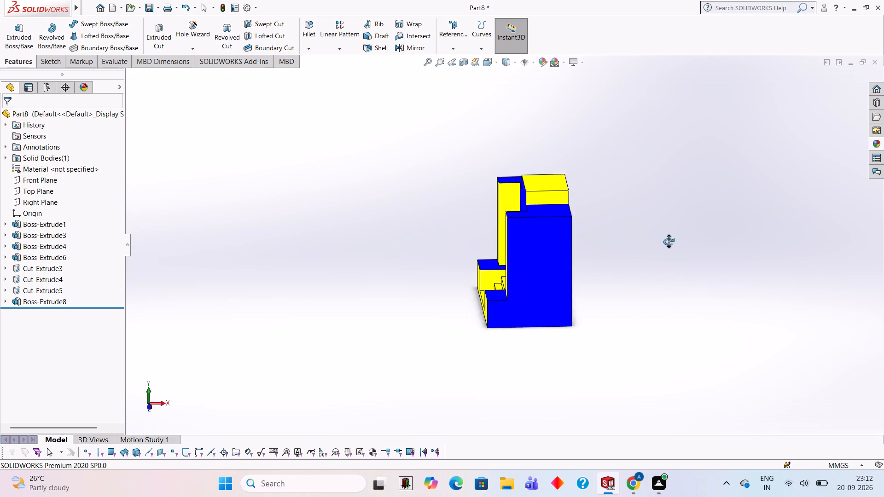
pyautogui.moveTo(669, 242); pyautogui.dragTo(720, 313, button='middle')
pyautogui.moveTo(690, 295); pyautogui.dragTo(667, 283, button='middle')
pyautogui.moveTo(661, 277); pyautogui.dragTo(663, 264, button='middle')
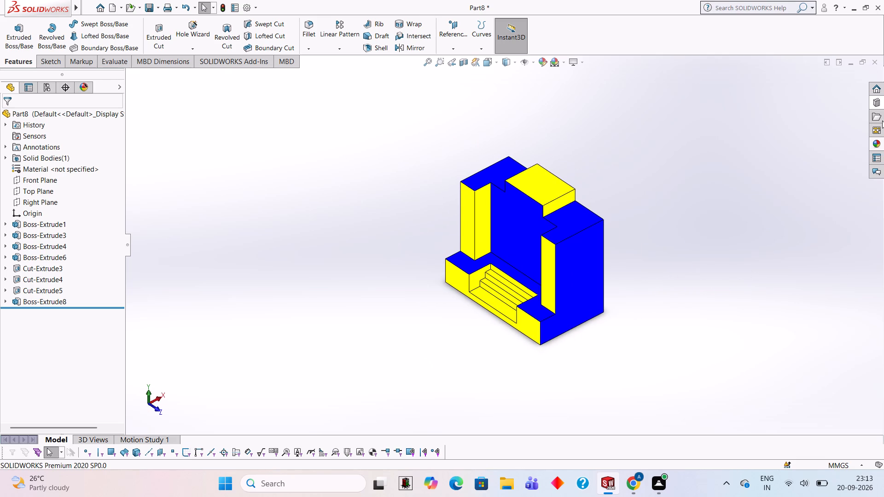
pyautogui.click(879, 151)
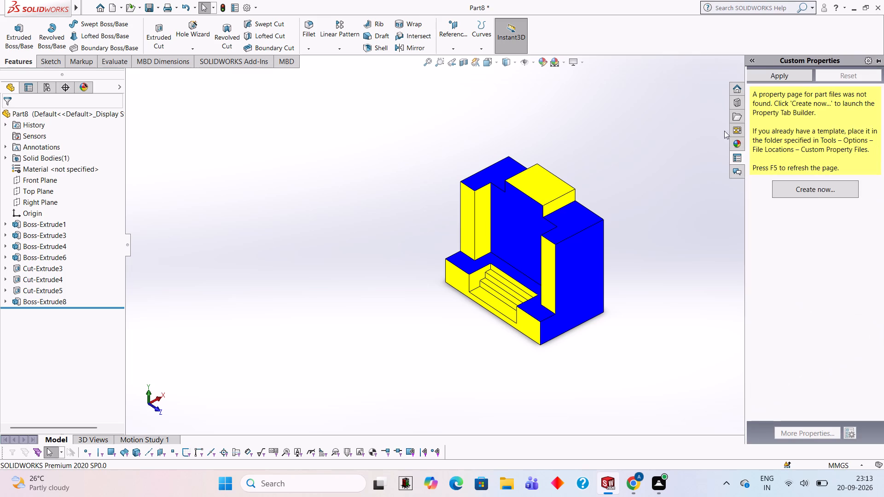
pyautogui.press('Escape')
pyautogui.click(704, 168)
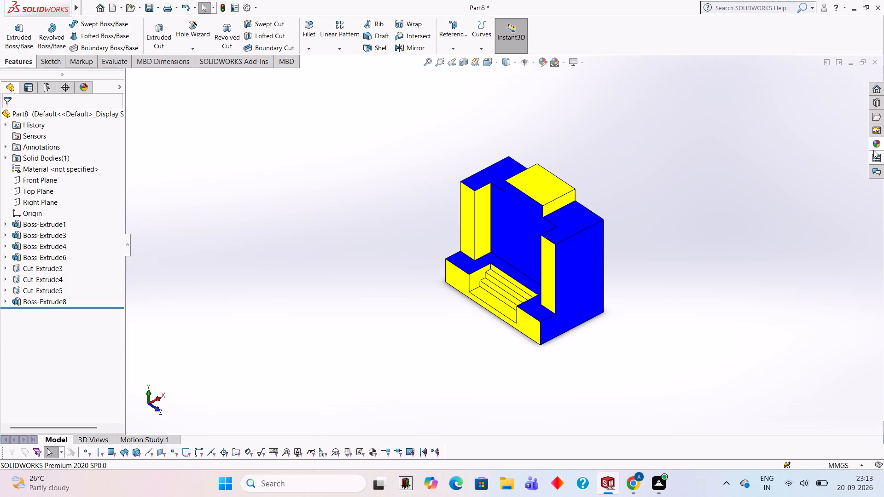
# Apply the Red LED appearance to the three stair cut features, Cut-Extrude3, Cut-Extrude4 and Cut-Extrude5, in the front recess.
pyautogui.click(873, 149)
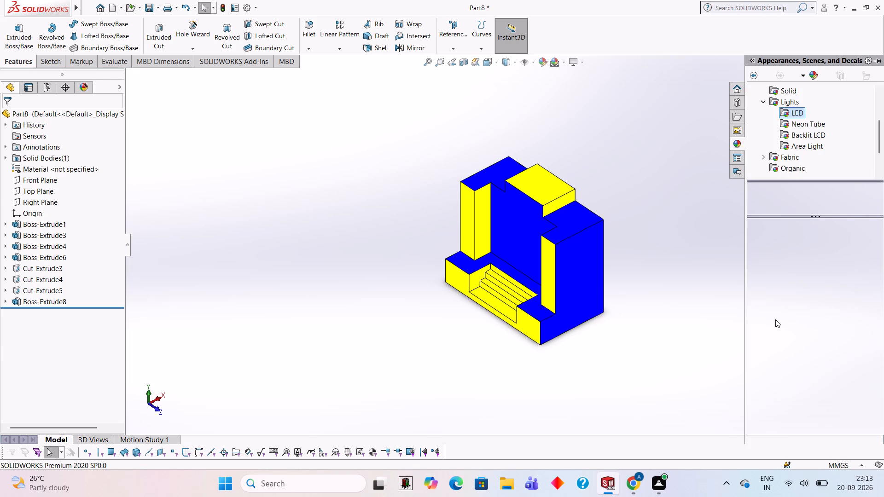
pyautogui.moveTo(786, 255); pyautogui.dragTo(508, 295)
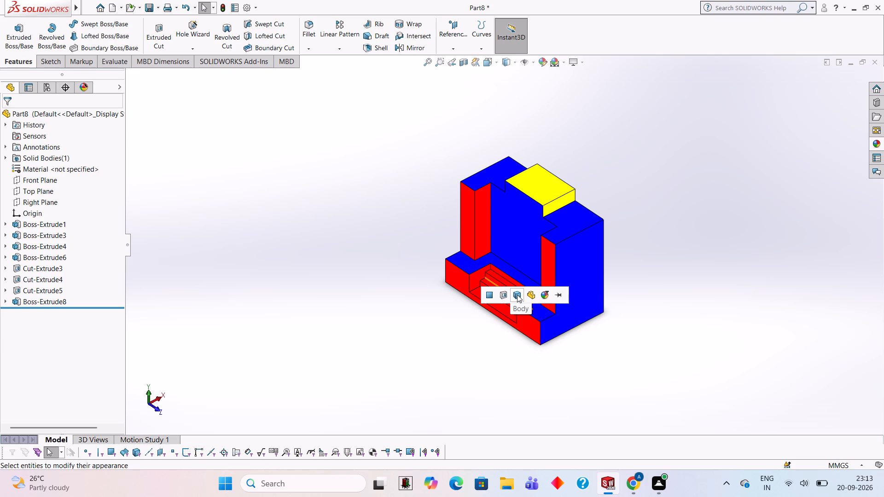
pyautogui.click(508, 295)
pyautogui.scroll(-5, 508, 295)
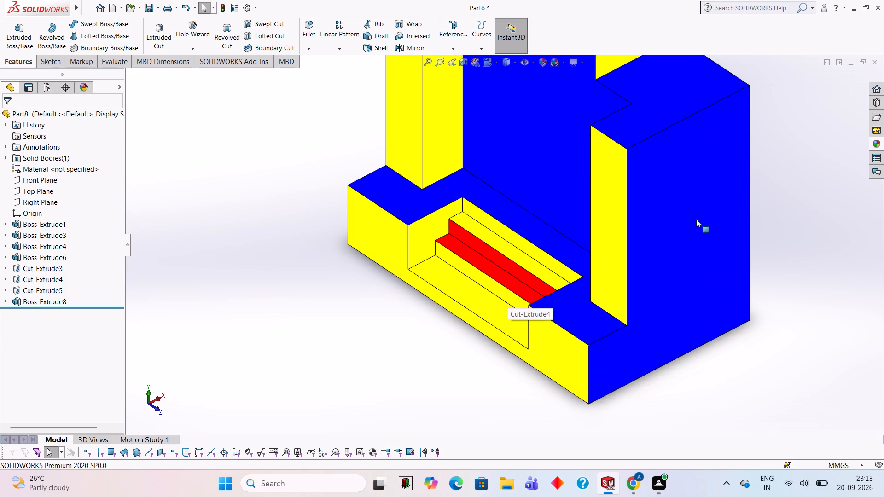
pyautogui.click(878, 142)
pyautogui.moveTo(781, 247); pyautogui.dragTo(654, 260)
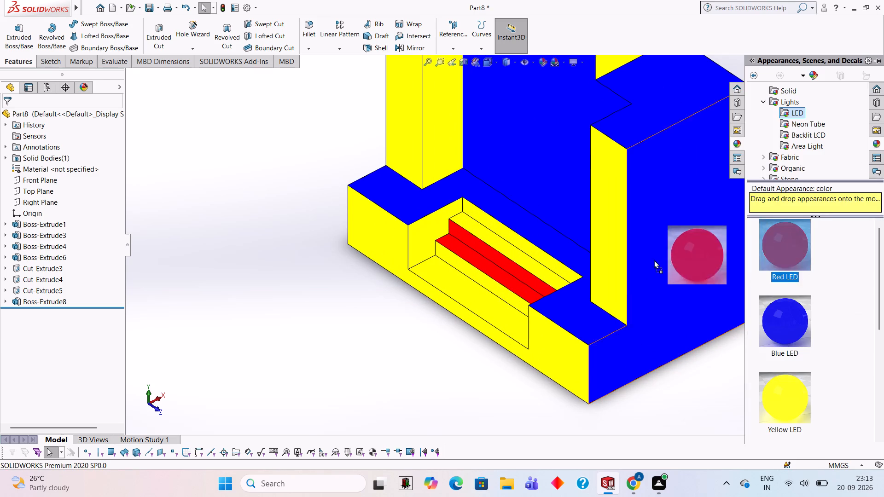
pyautogui.moveTo(654, 260); pyautogui.dragTo(526, 258)
pyautogui.click(526, 258)
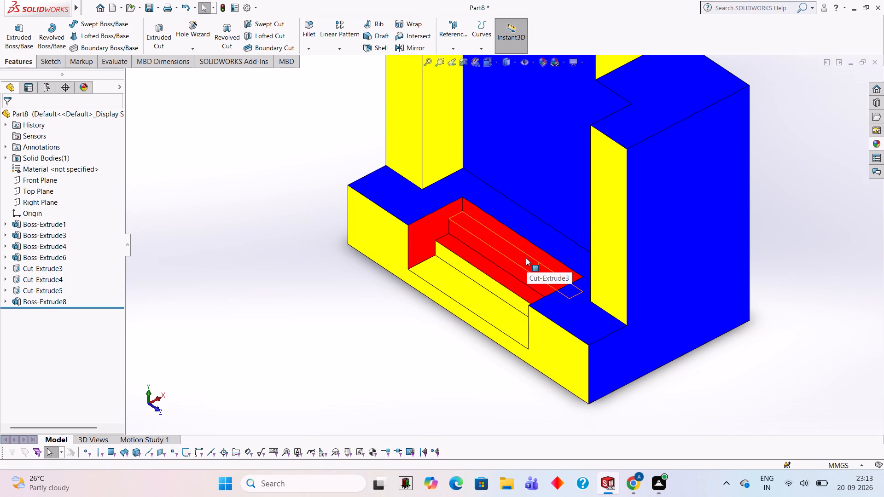
pyautogui.click(878, 144)
pyautogui.moveTo(783, 243); pyautogui.dragTo(492, 295)
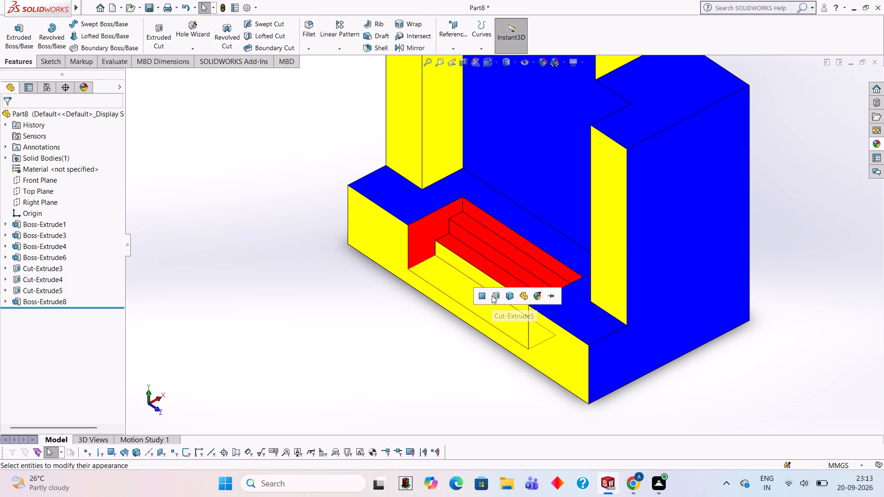
pyautogui.click(492, 295)
pyautogui.scroll(4, 492, 295)
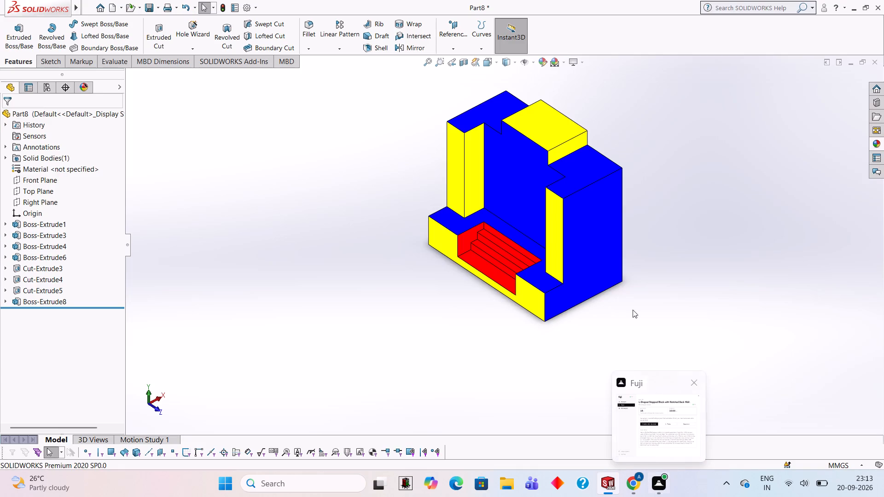
# Apply the green LED appearance to only the two top faces of the back block on either side of the raised boss.
pyautogui.click(658, 207)
pyautogui.moveTo(657, 211); pyautogui.dragTo(501, 166, button='middle')
pyautogui.moveTo(585, 190); pyautogui.dragTo(760, 251, button='middle')
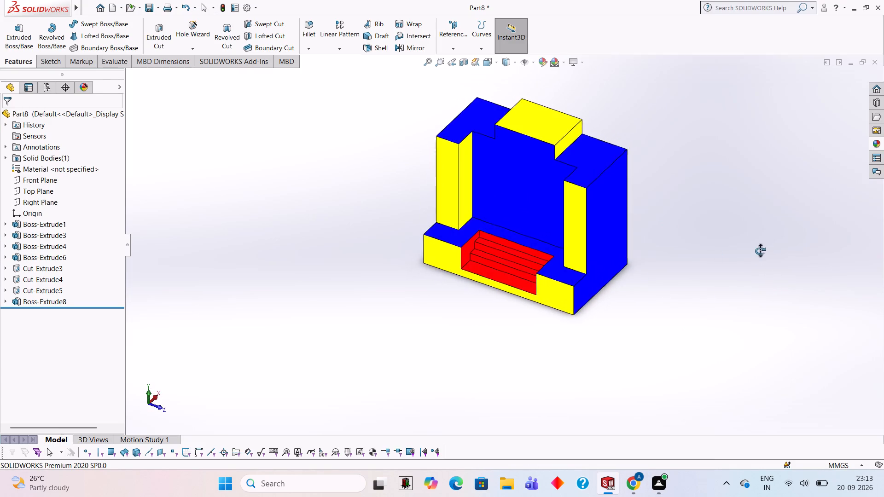
pyautogui.moveTo(760, 251); pyautogui.dragTo(767, 246, button='middle')
pyautogui.moveTo(730, 214); pyautogui.dragTo(706, 235, button='middle')
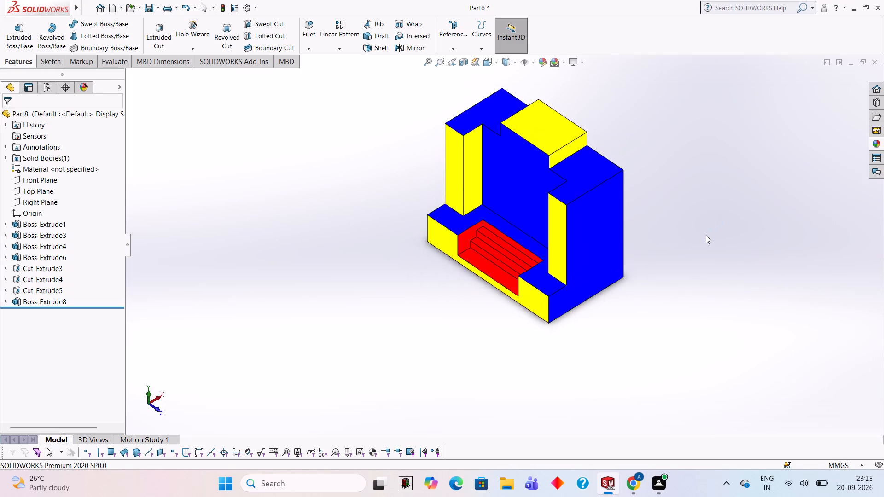
pyautogui.click(877, 142)
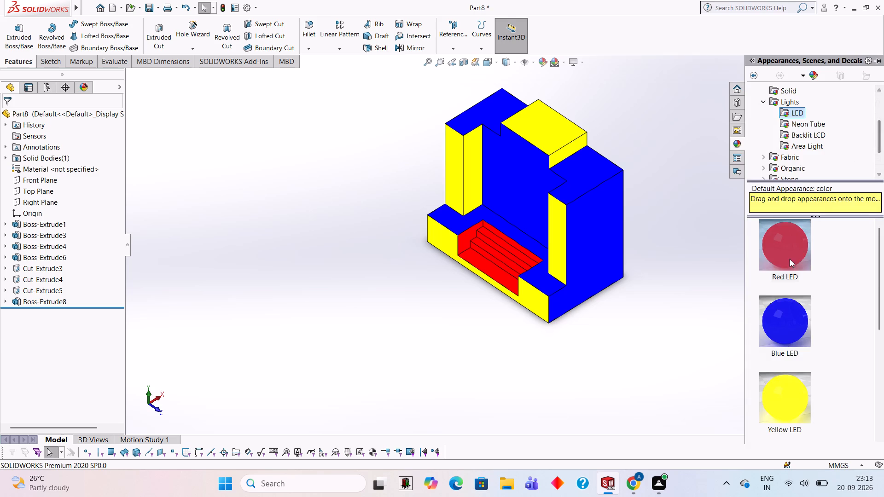
pyautogui.scroll(-2, 789, 280)
pyautogui.moveTo(793, 248); pyautogui.dragTo(603, 162)
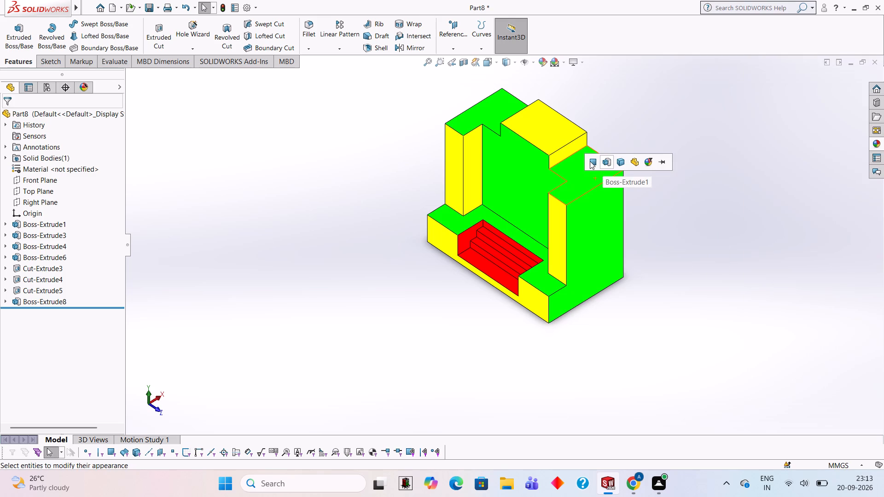
pyautogui.click(590, 161)
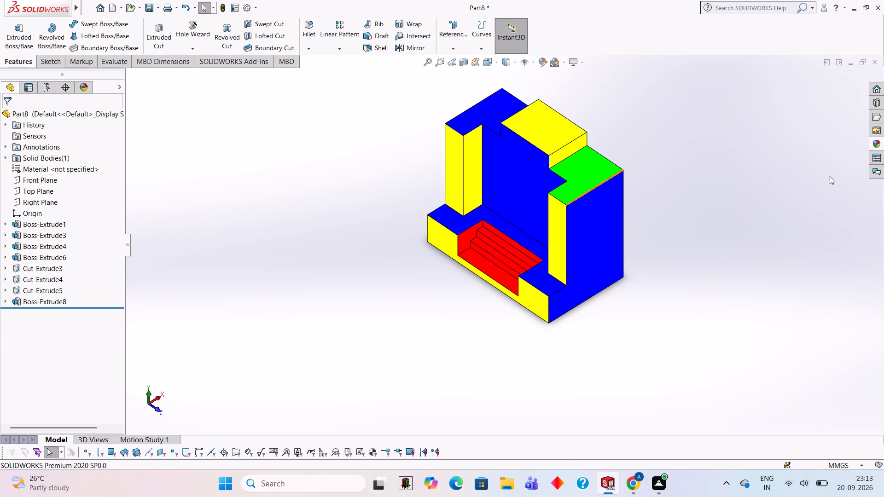
pyautogui.click(881, 145)
pyautogui.moveTo(800, 246); pyautogui.dragTo(499, 104)
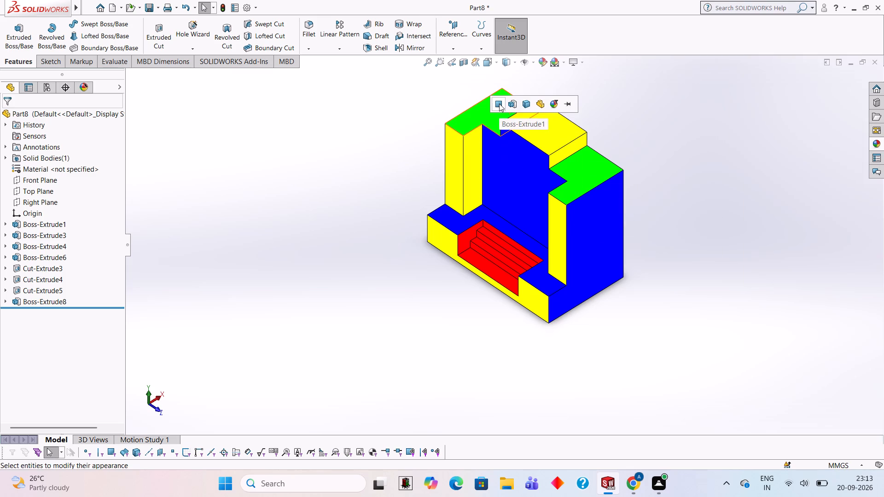
pyautogui.click(499, 104)
# Examine the fully coloured part from several angles, including the stairs and both sides.
pyautogui.moveTo(643, 144); pyautogui.dragTo(662, 157, button='middle')
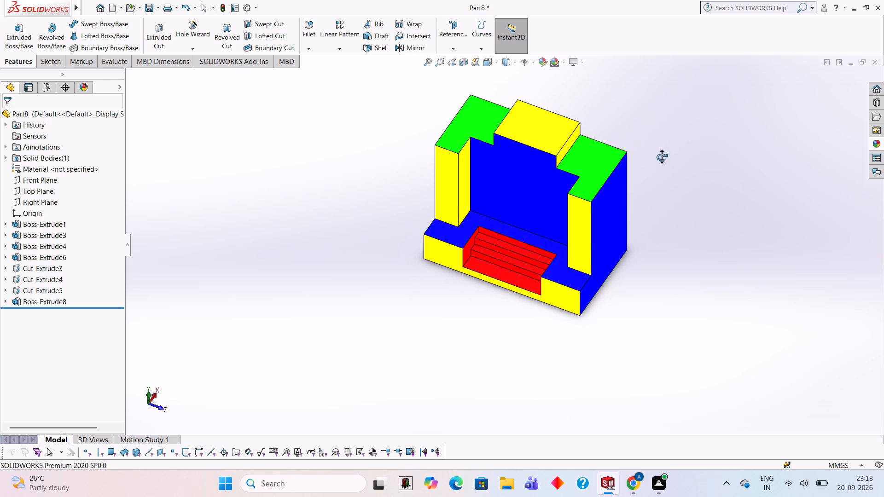
pyautogui.moveTo(662, 157); pyautogui.dragTo(661, 156, button='middle')
pyautogui.scroll(1, 661, 156)
pyautogui.scroll(-1, 661, 156)
pyautogui.moveTo(661, 156); pyautogui.dragTo(643, 148, button='middle')
pyautogui.scroll(-1, 616, 187)
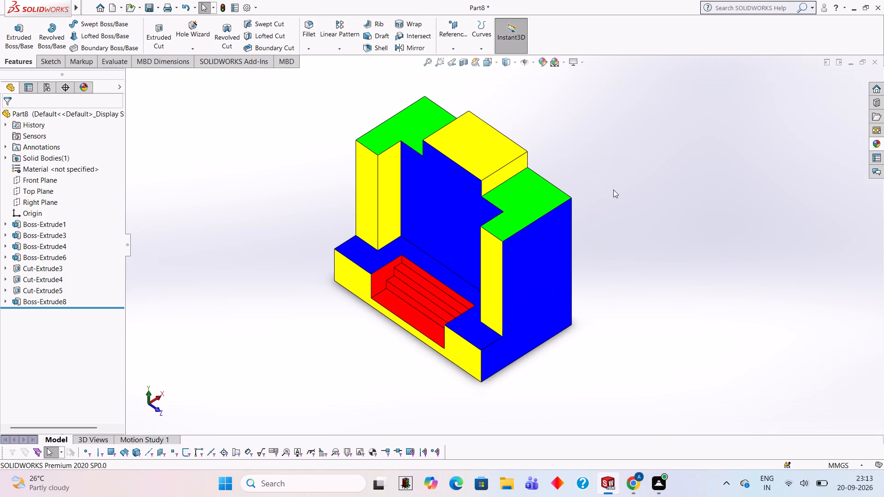
pyautogui.middleClick(301, 308)
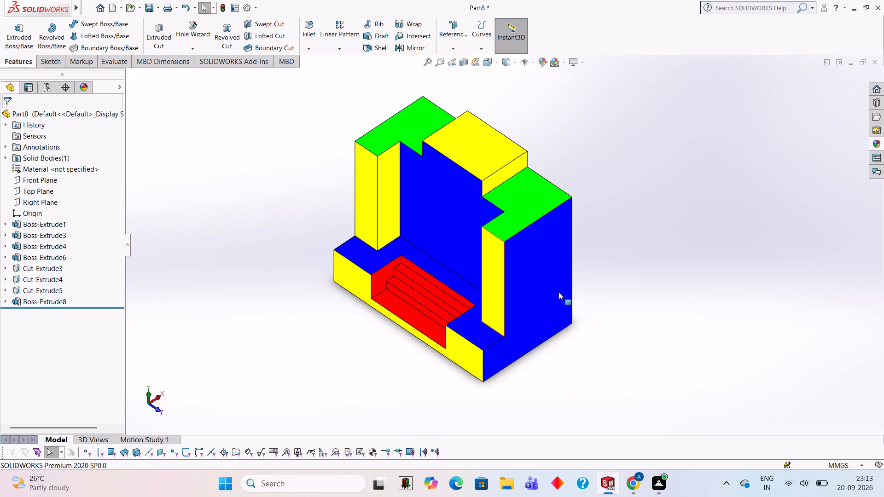
pyautogui.moveTo(686, 198); pyautogui.dragTo(758, 199, button='middle')
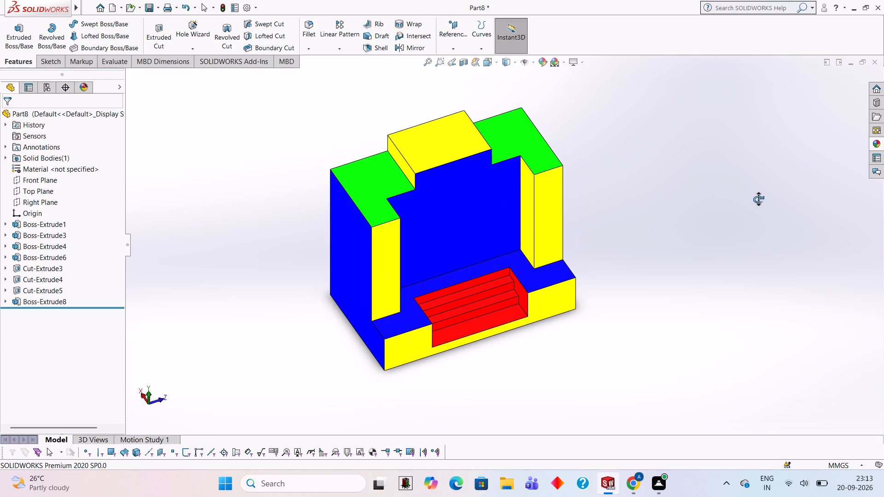
pyautogui.moveTo(758, 199); pyautogui.dragTo(753, 199, button='middle')
pyautogui.moveTo(745, 196); pyautogui.dragTo(695, 166, button='middle')
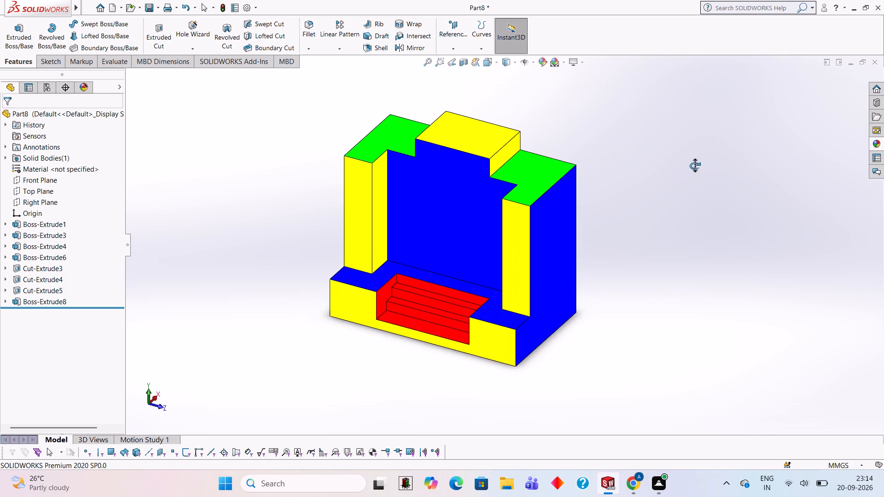
# Examine the coloured part from several angles and look through the available LED appearances.
pyautogui.moveTo(695, 166); pyautogui.dragTo(689, 166, button='middle')
pyautogui.scroll(1, 687, 166)
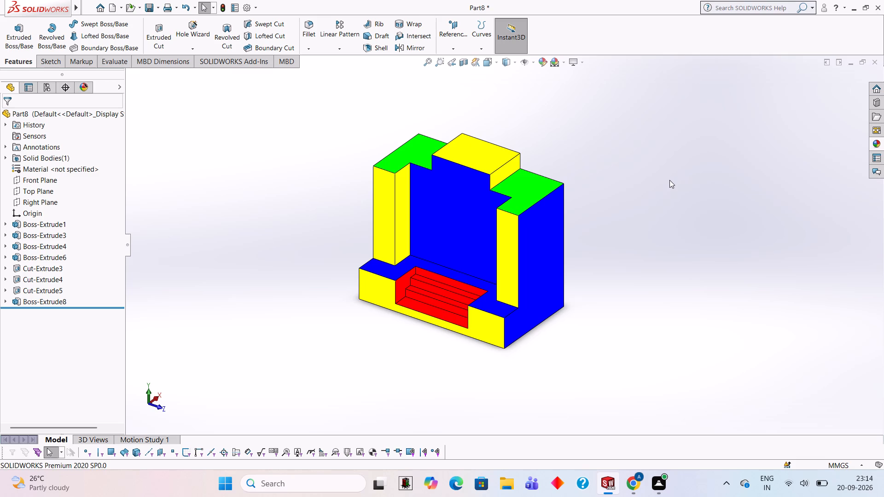
pyautogui.moveTo(669, 180); pyautogui.dragTo(648, 182, button='middle')
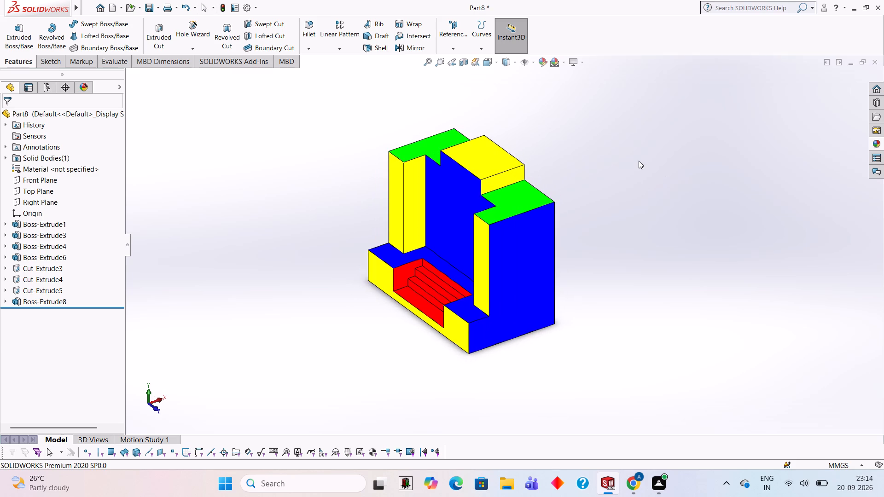
pyautogui.moveTo(639, 161); pyautogui.dragTo(651, 179, button='middle')
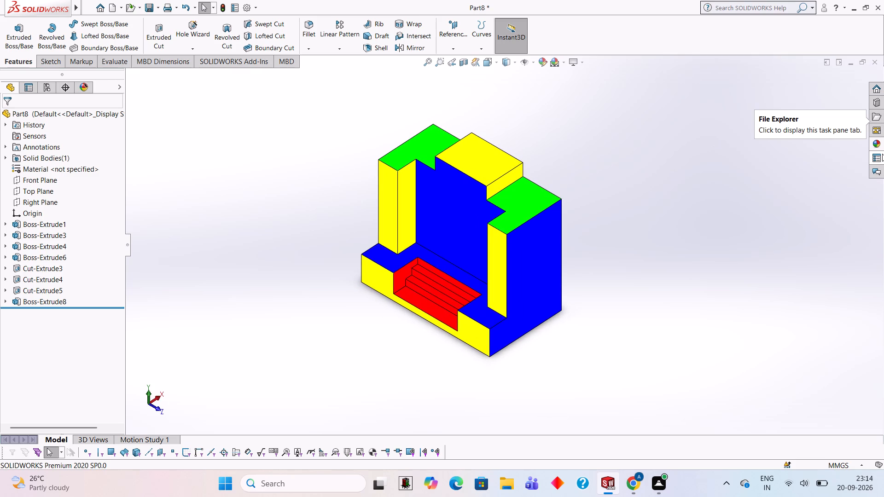
pyautogui.click(877, 145)
pyautogui.scroll(-1, 786, 315)
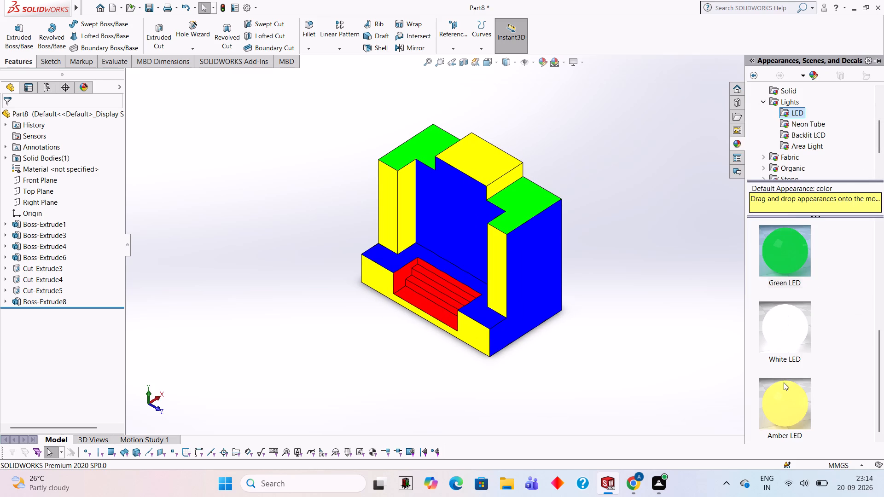
pyautogui.scroll(4, 774, 358)
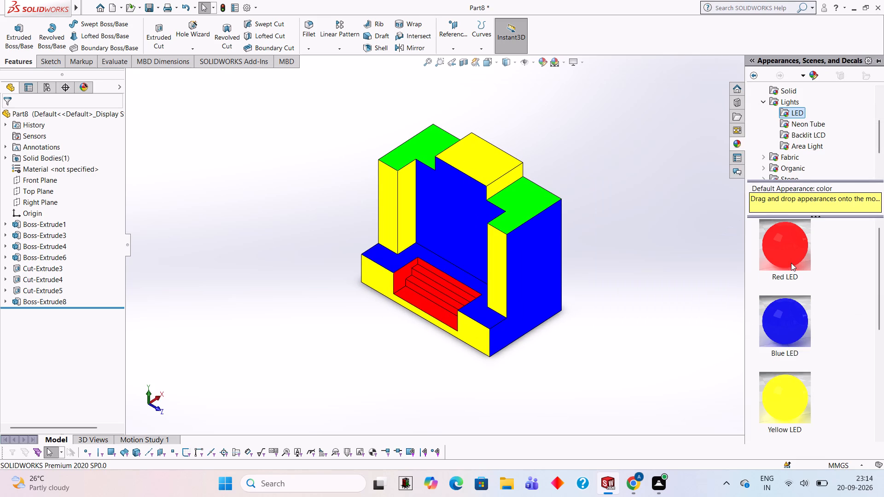
pyautogui.scroll(-3, 789, 286)
pyautogui.scroll(-2, 698, 310)
pyautogui.scroll(2, 692, 262)
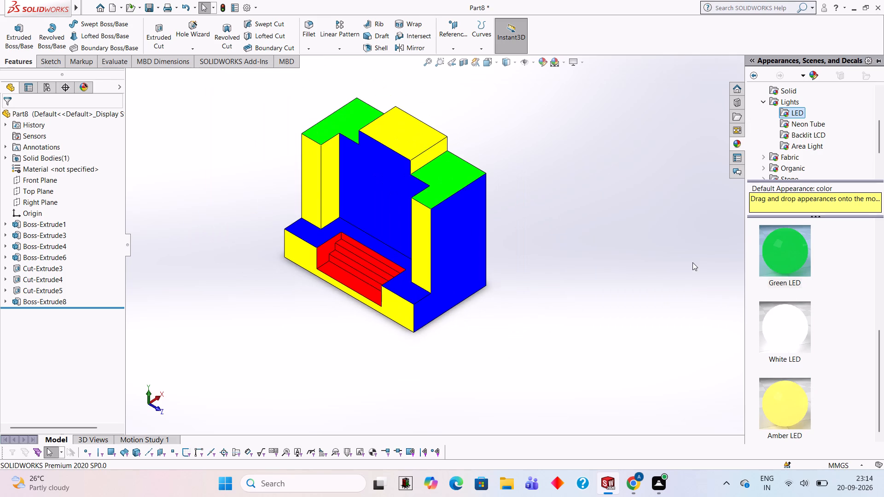
pyautogui.scroll(-2, 141, 70)
pyautogui.scroll(2, 285, 162)
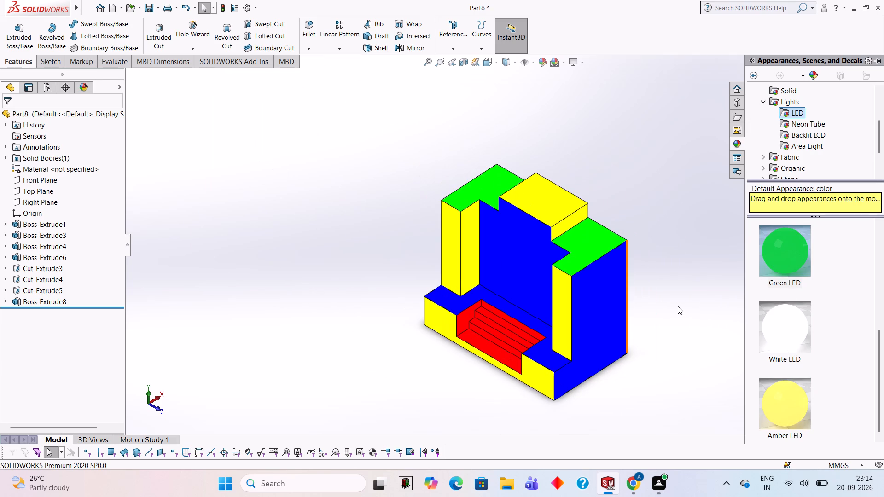
pyautogui.scroll(-1, 678, 307)
pyautogui.scroll(1, 678, 307)
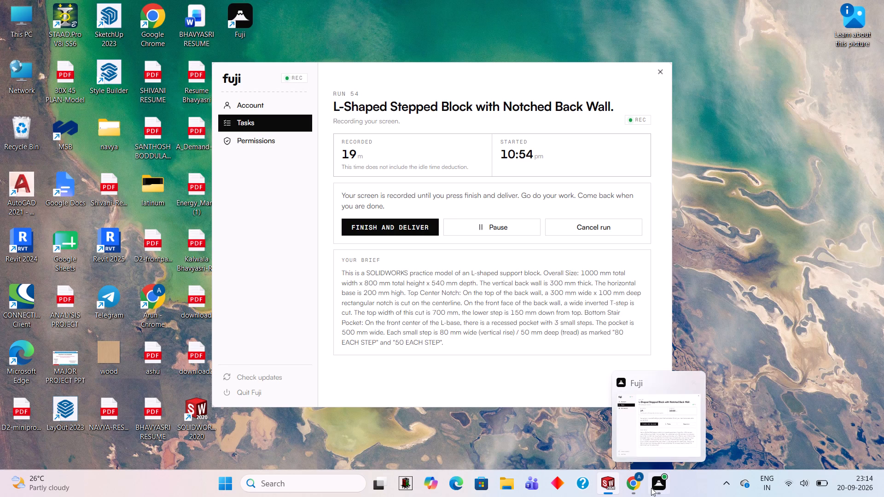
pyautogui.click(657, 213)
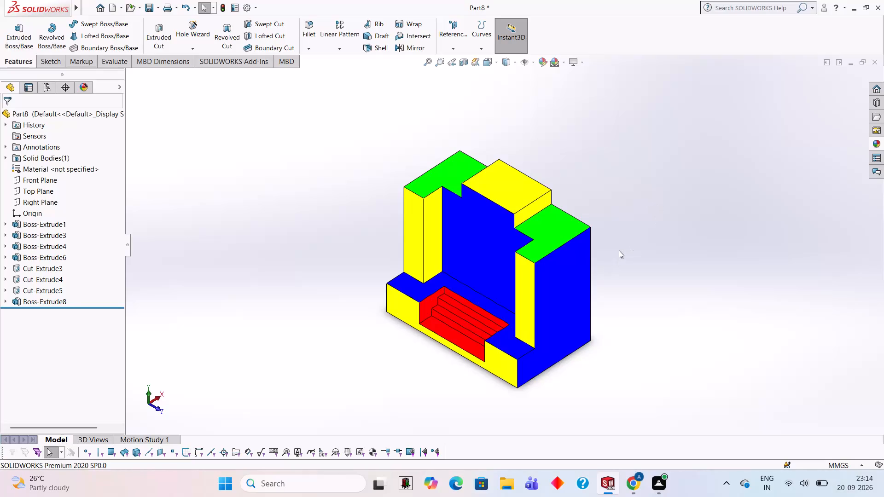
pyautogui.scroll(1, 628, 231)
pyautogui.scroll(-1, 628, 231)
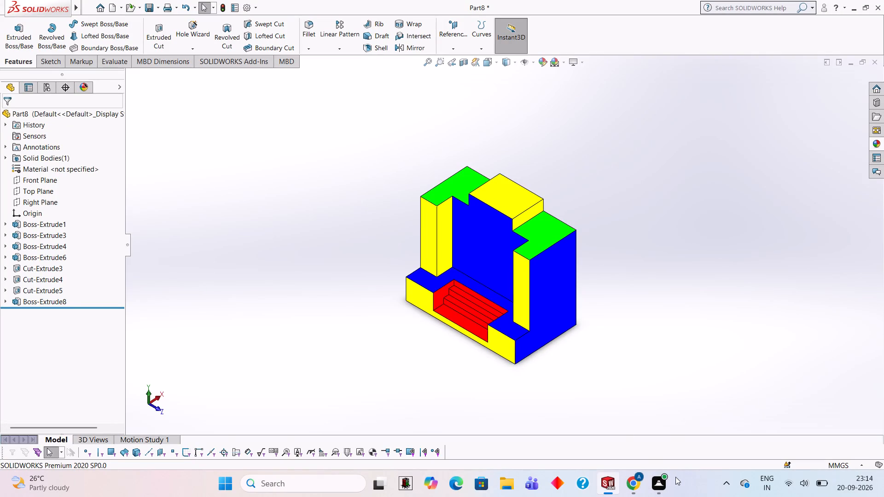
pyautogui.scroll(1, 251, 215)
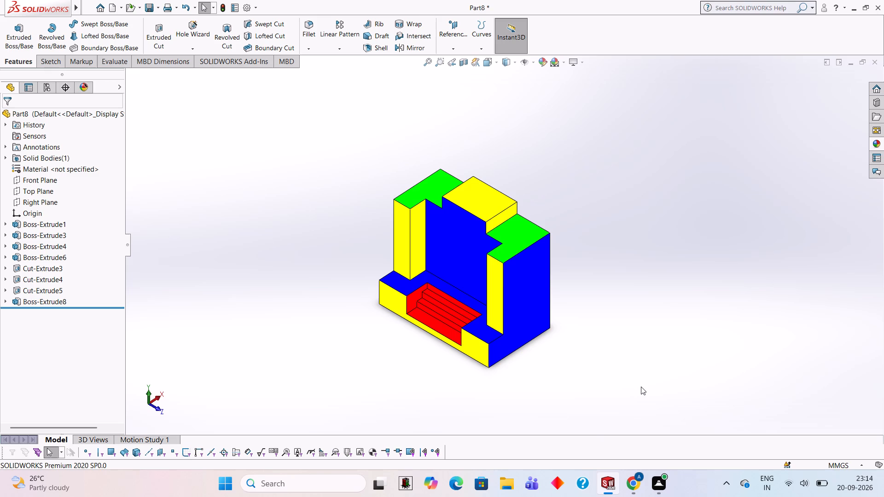
# Save the part in the Documents folder as a SOLIDWORKS Part file named 585858.
pyautogui.hotkey('ctrl', 's')
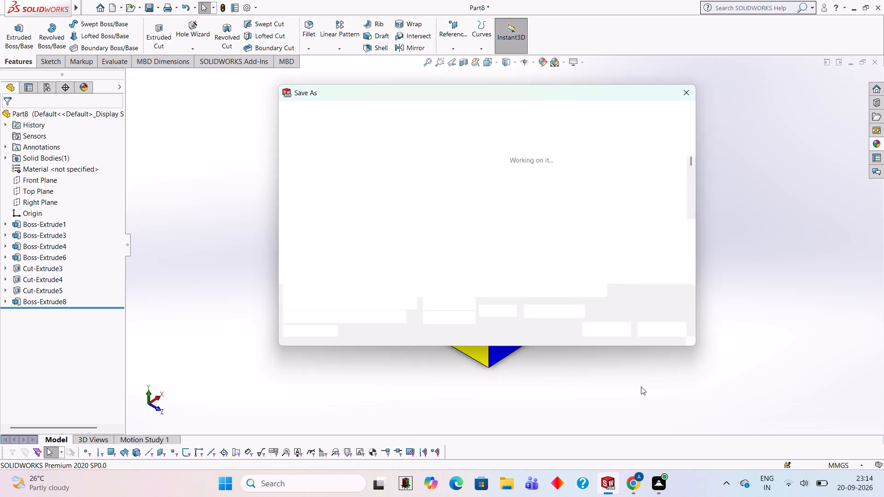
pyautogui.press('5')
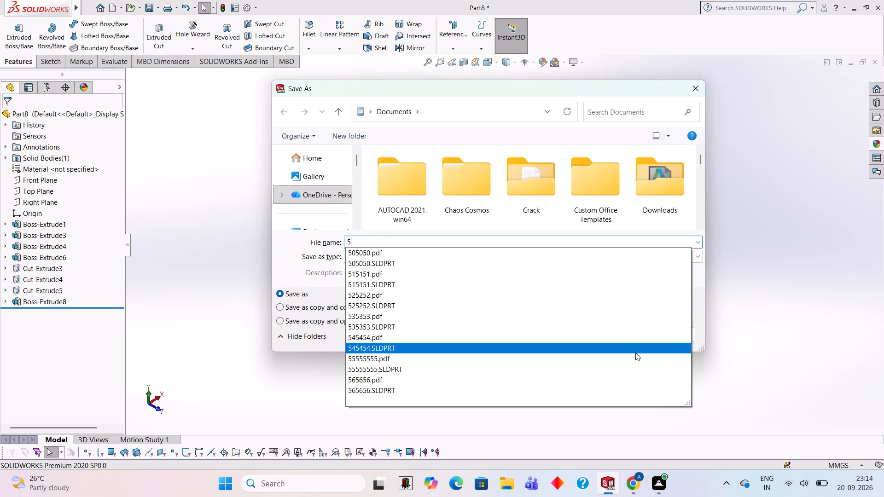
pyautogui.press('9')
pyautogui.press('BackSpace')
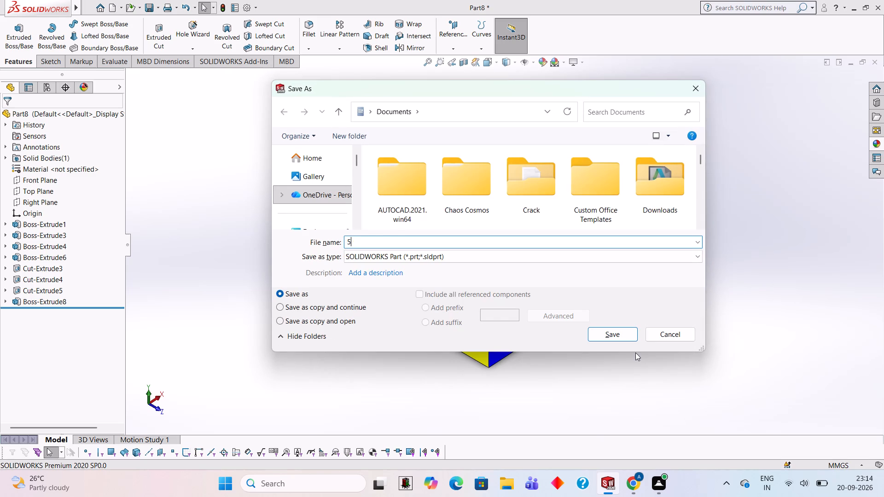
pyautogui.press('8')
pyautogui.write('5858')
pyautogui.click(628, 335)
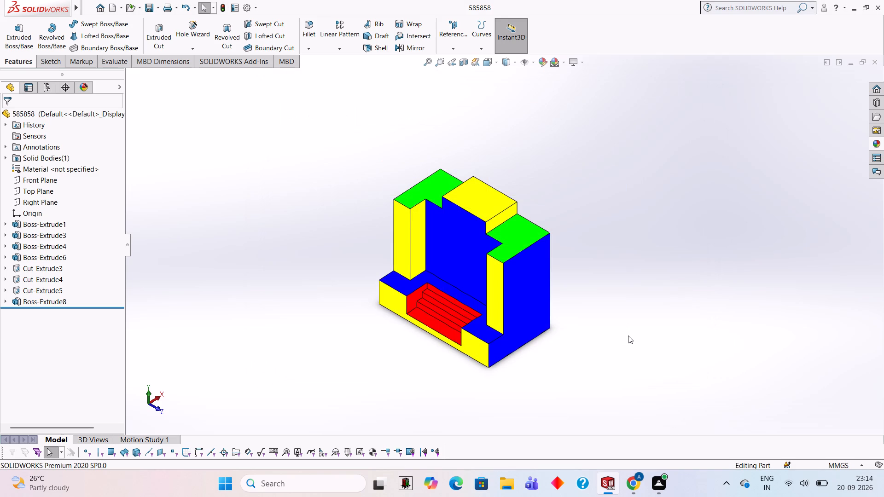
# Save a copy of the part as an Adobe PDF named 585858 in the Documents folder.
pyautogui.click(157, 5)
pyautogui.click(179, 35)
pyautogui.click(446, 256)
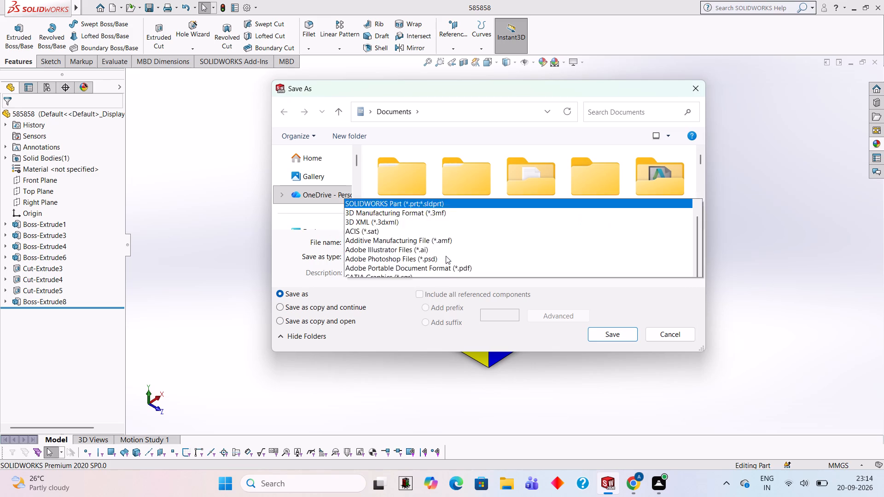
pyautogui.click(432, 71)
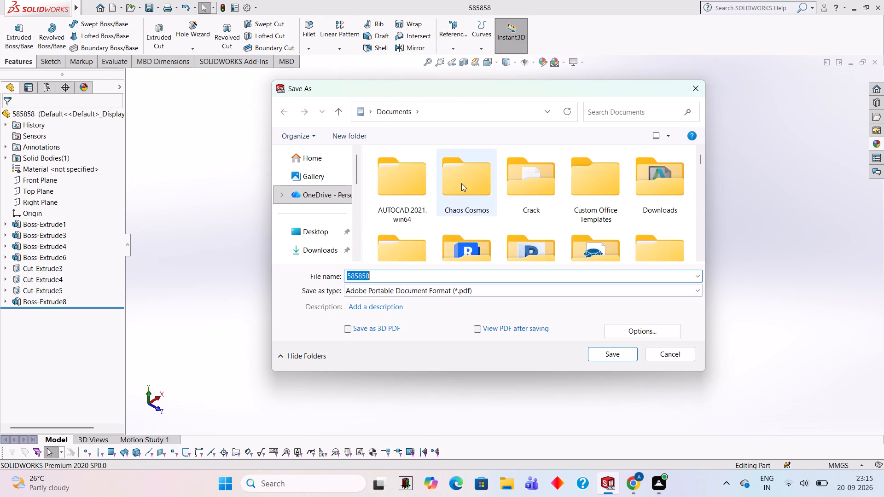
pyautogui.click(603, 354)
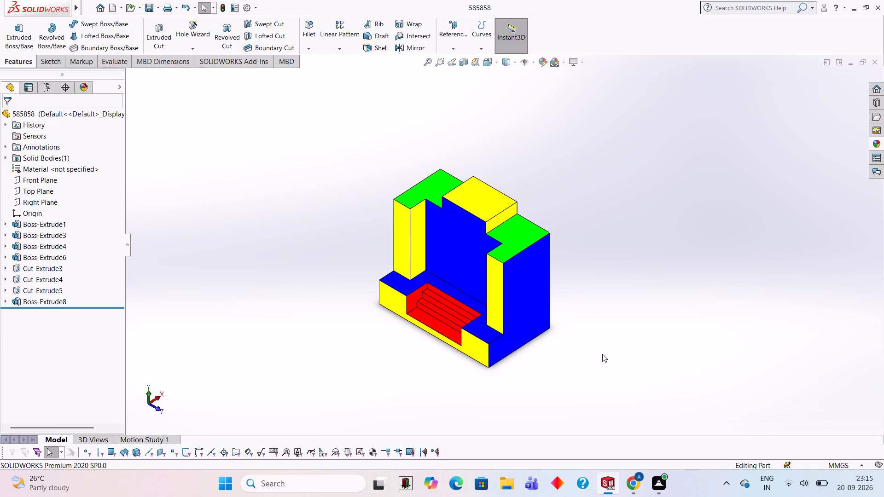